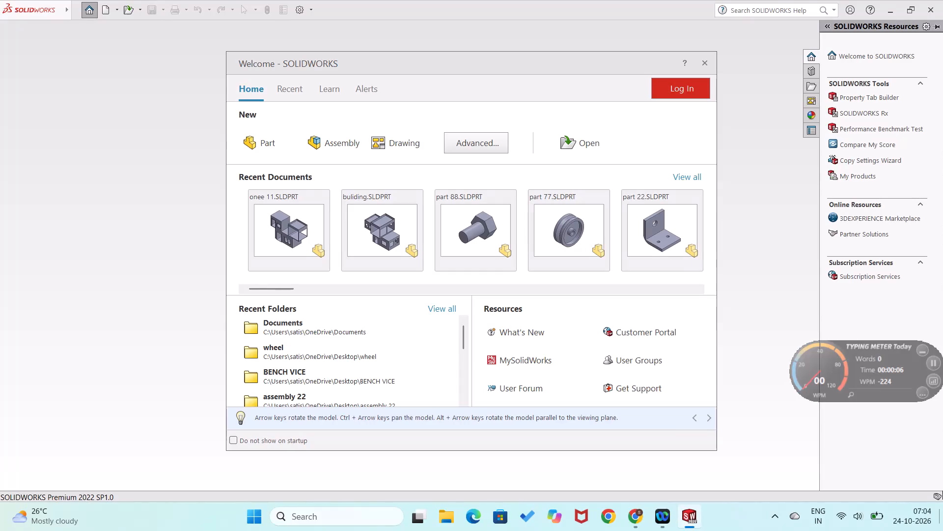
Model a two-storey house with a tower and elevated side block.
Minimize the SOLIDWORKS window and launch the Fuji application from the desktop.
click(891, 9)
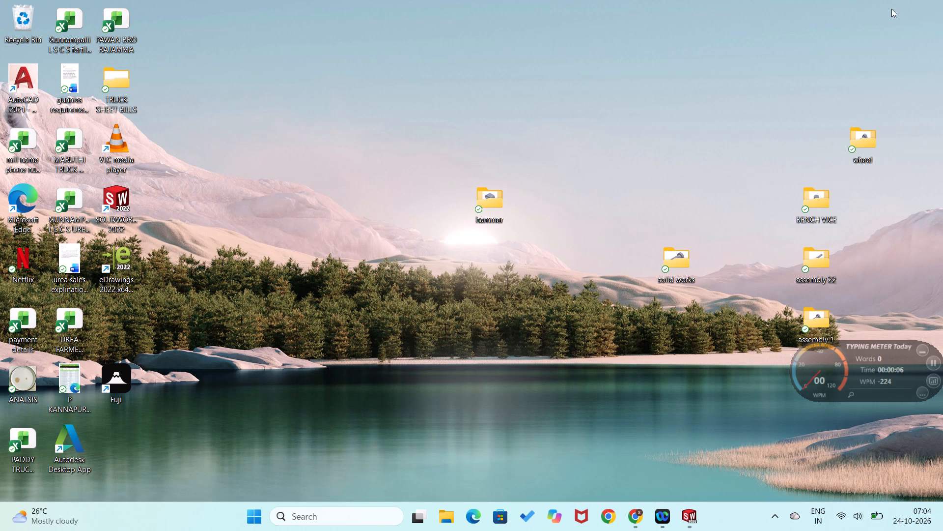
double_click(120, 382)
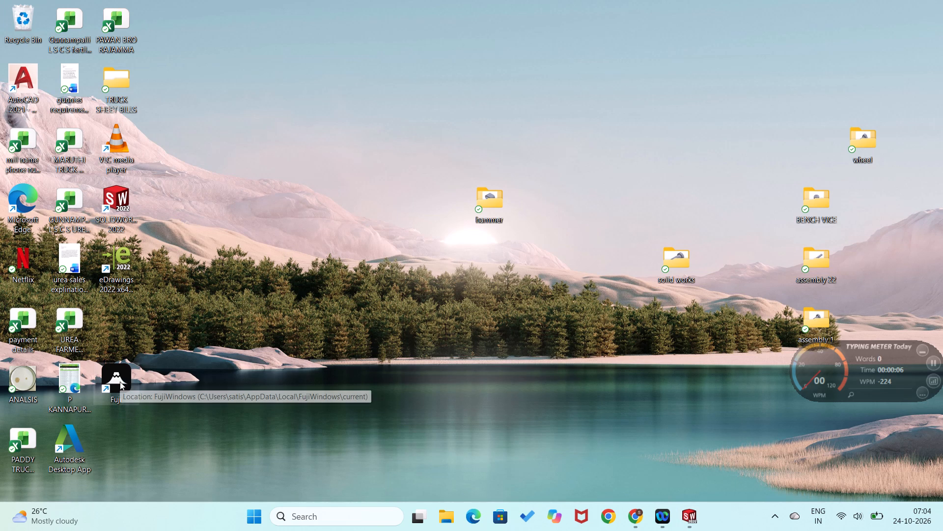
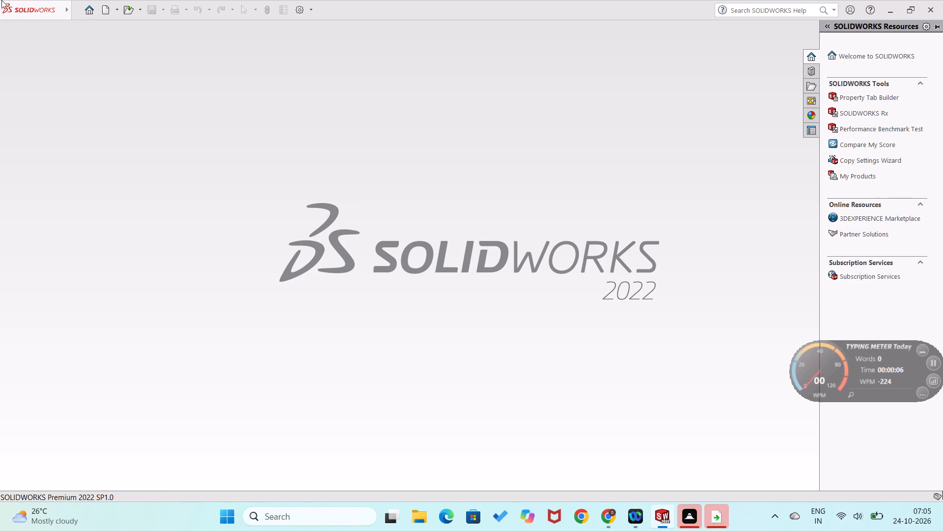
Create a new part document in SOLIDWORKS.
click(86, 9)
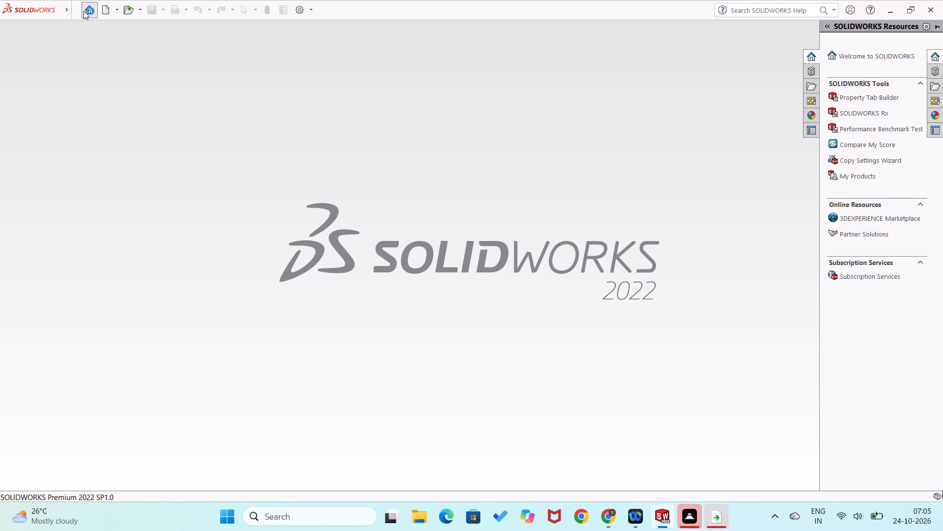
click(254, 143)
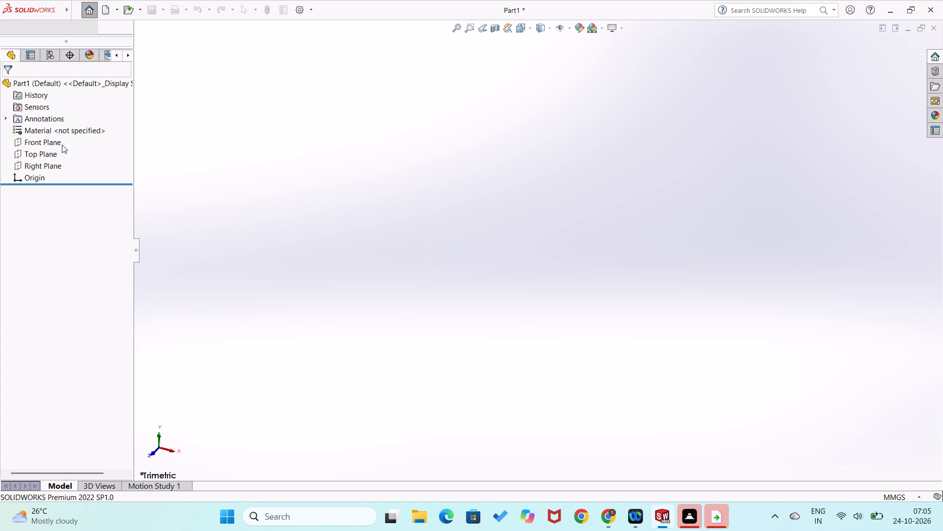
Start a new sketch on the Front Plane of the new part.
right_click(54, 182)
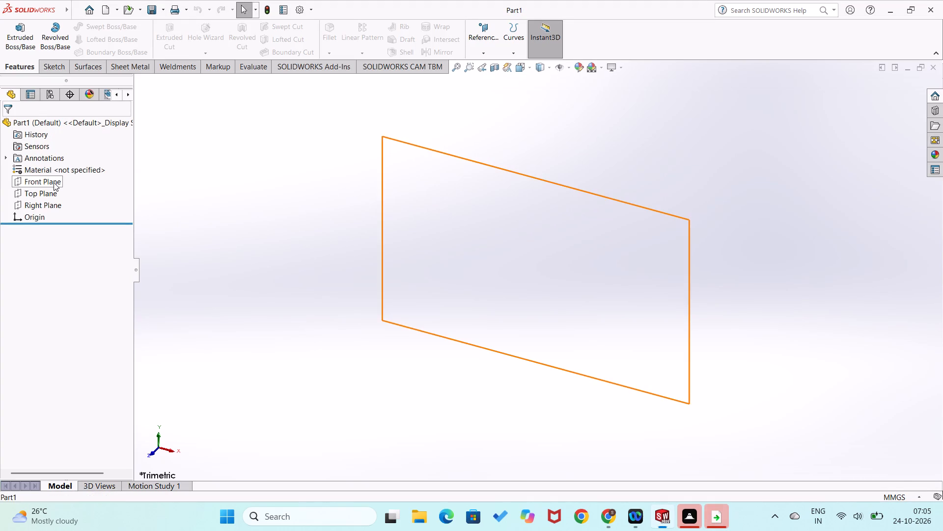
click(64, 171)
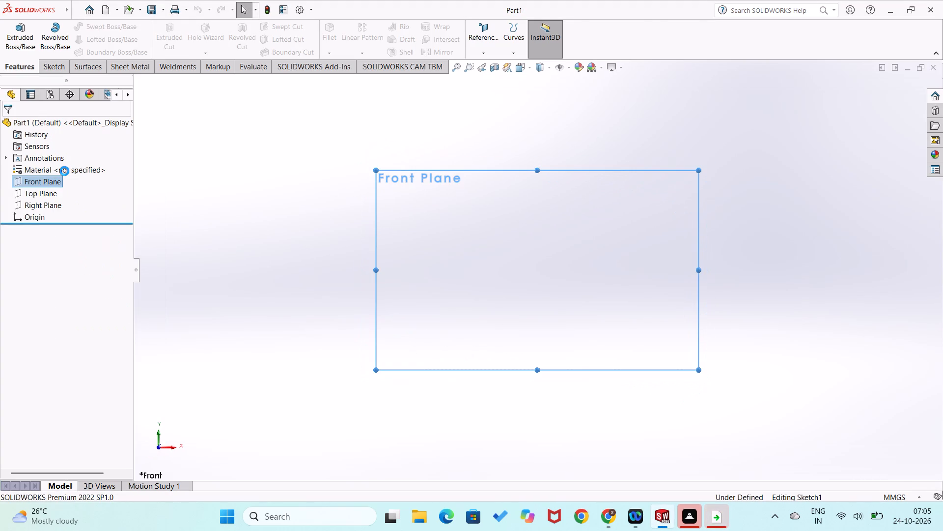
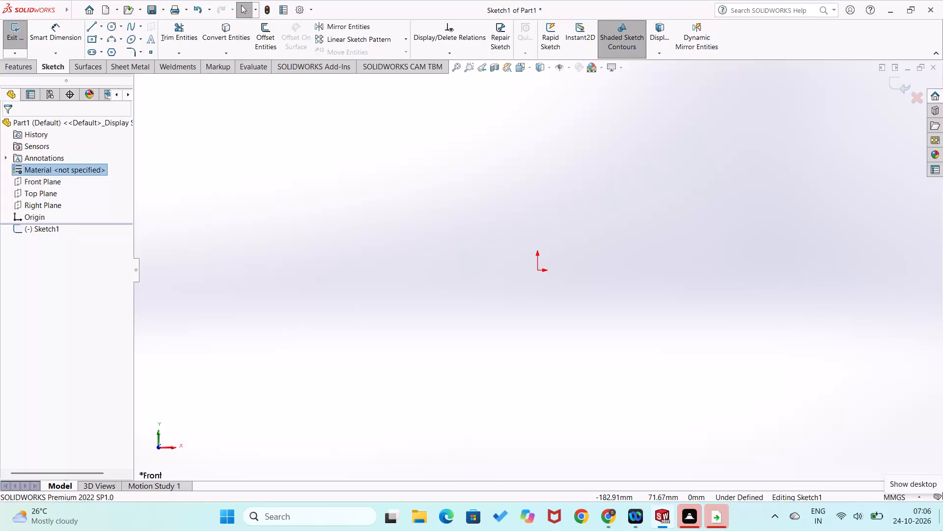
Switch to Fuji to read the task brief, and return to SOLIDWORKS.
click(941, 530)
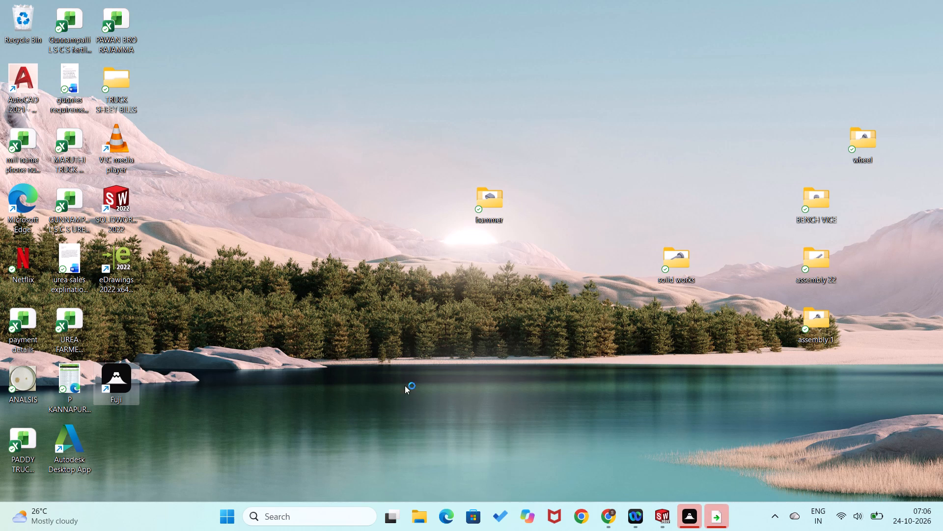
click(691, 516)
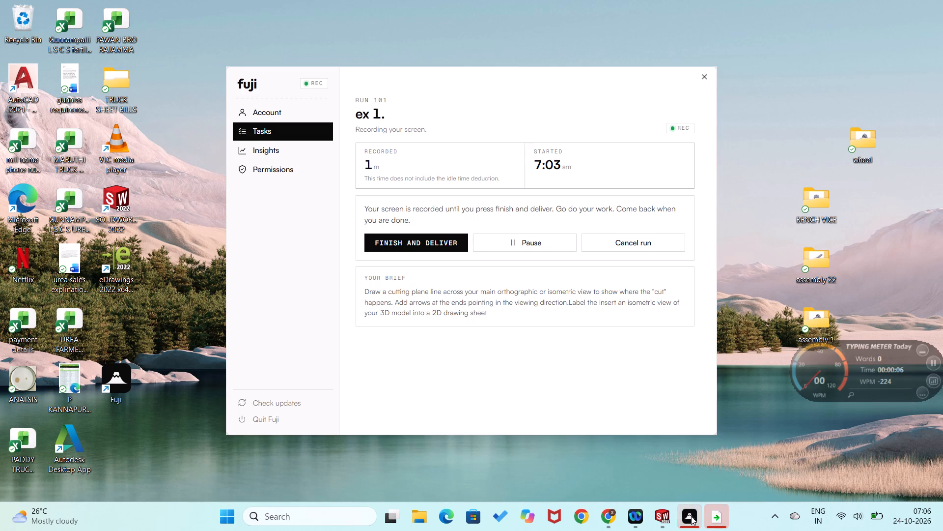
click(664, 516)
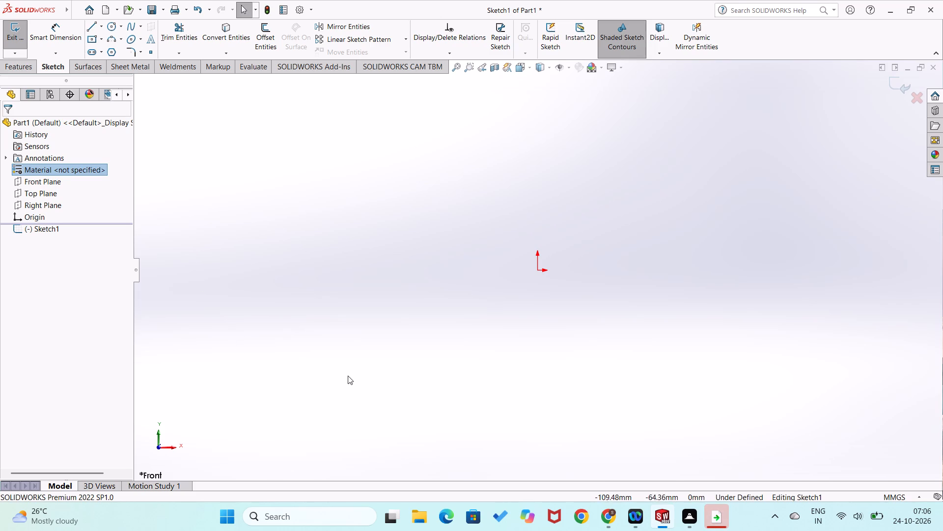
Sketch a closed inverted-T line profile from the origin, about 96 mm wide, with a base about 26 mm high and central block about 35 mm high.
right_drag(348, 287, 329, 382)
right_drag(402, 339, 398, 343)
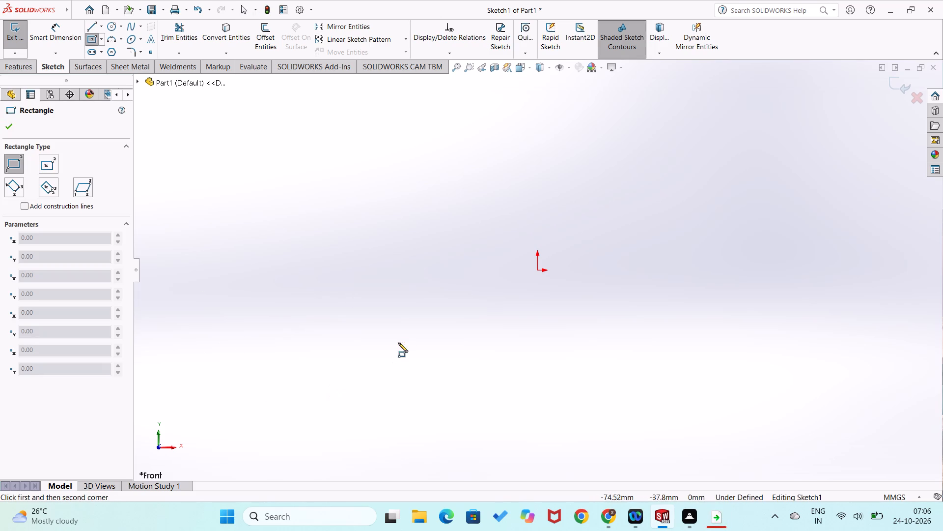
right_drag(398, 343, 336, 371)
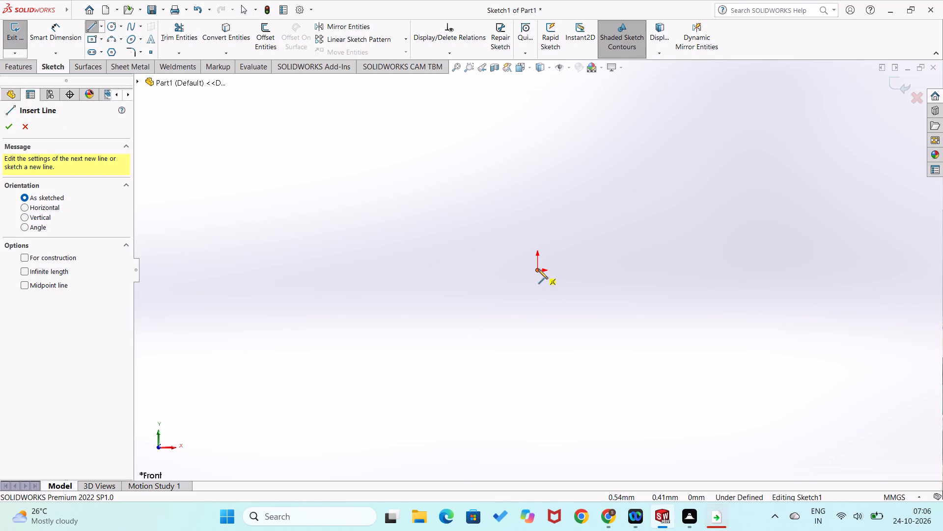
click(535, 269)
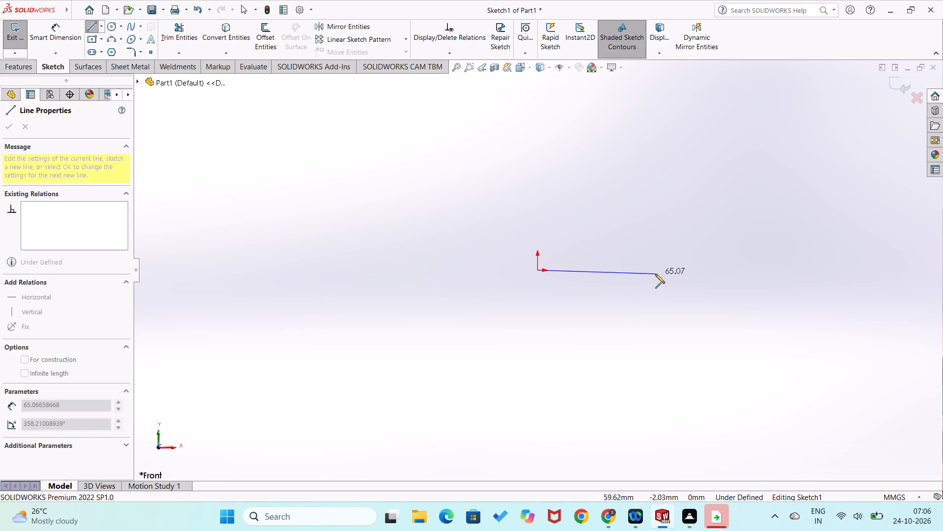
click(711, 268)
click(713, 224)
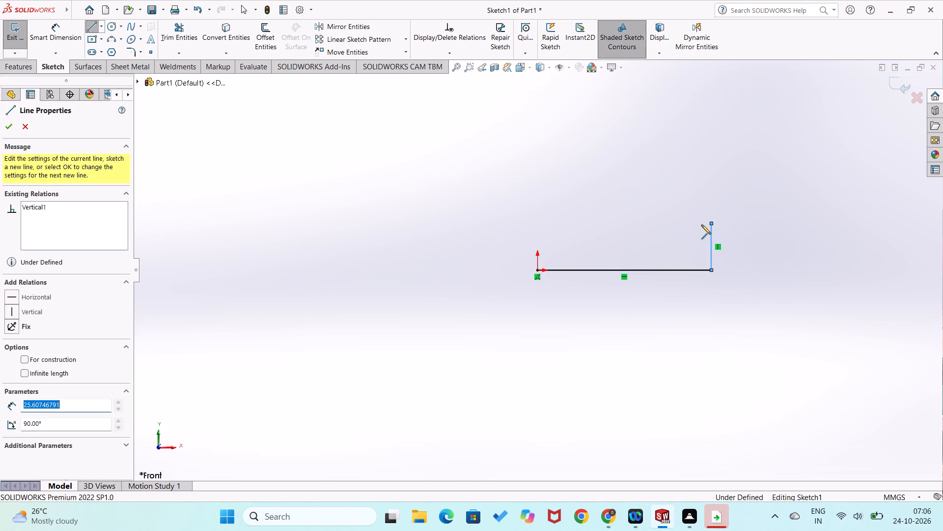
click(660, 222)
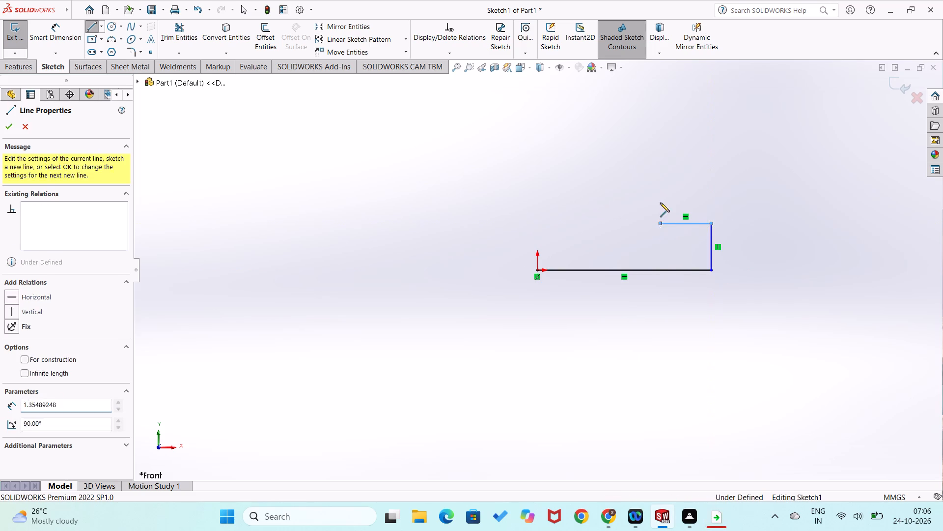
click(658, 161)
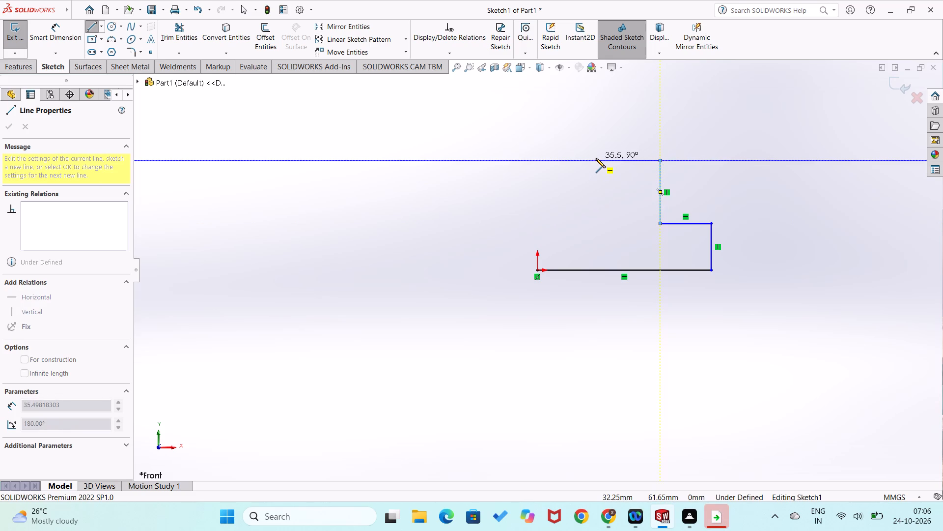
click(596, 158)
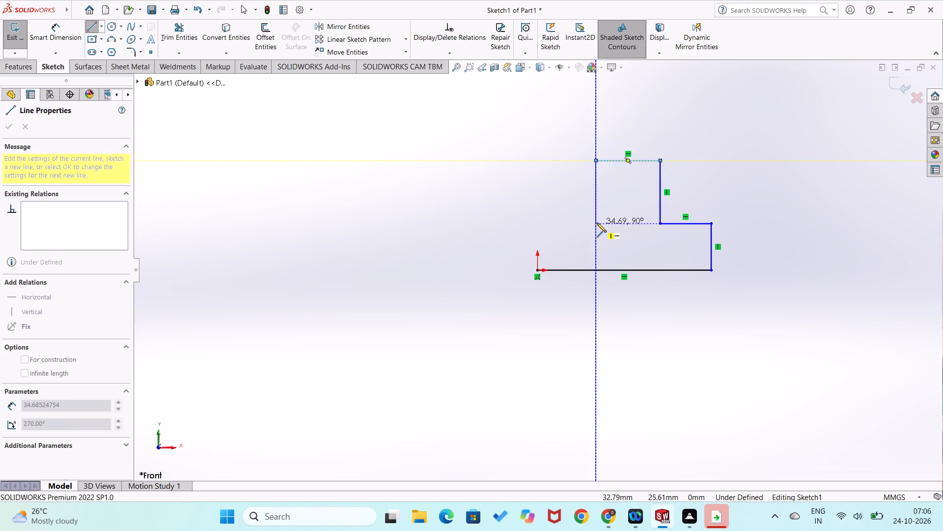
click(597, 222)
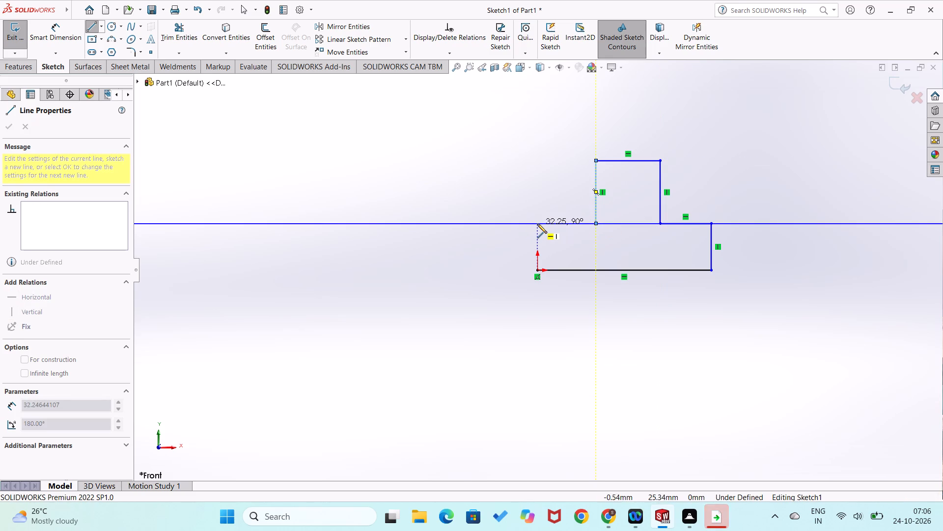
click(537, 224)
click(537, 269)
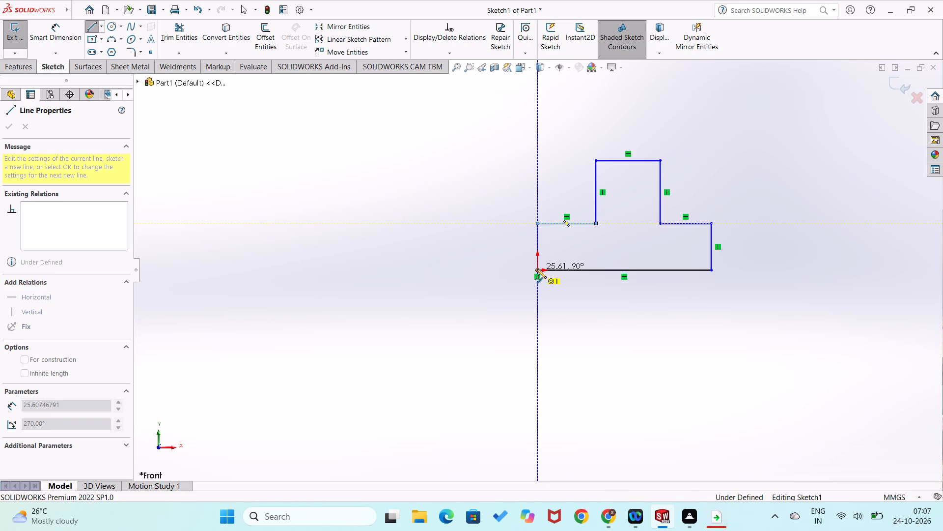
Dimension the profile's bottom edge to 90 mm.
right_drag(492, 315, 512, 234)
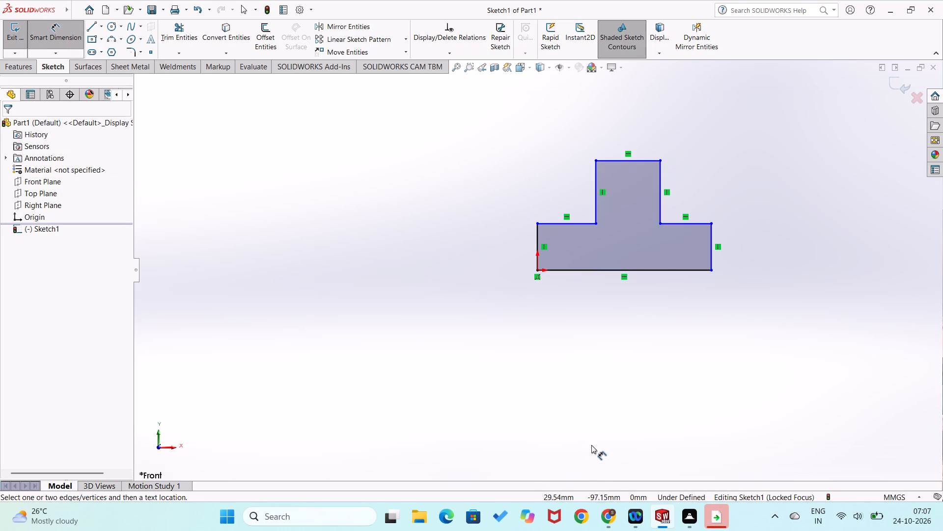
click(564, 270)
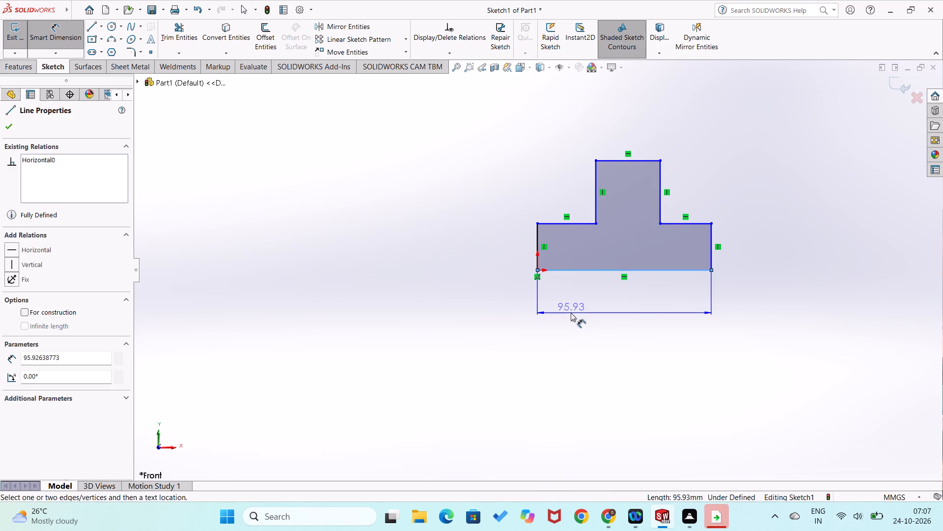
click(570, 313)
text(90)
key(Return)
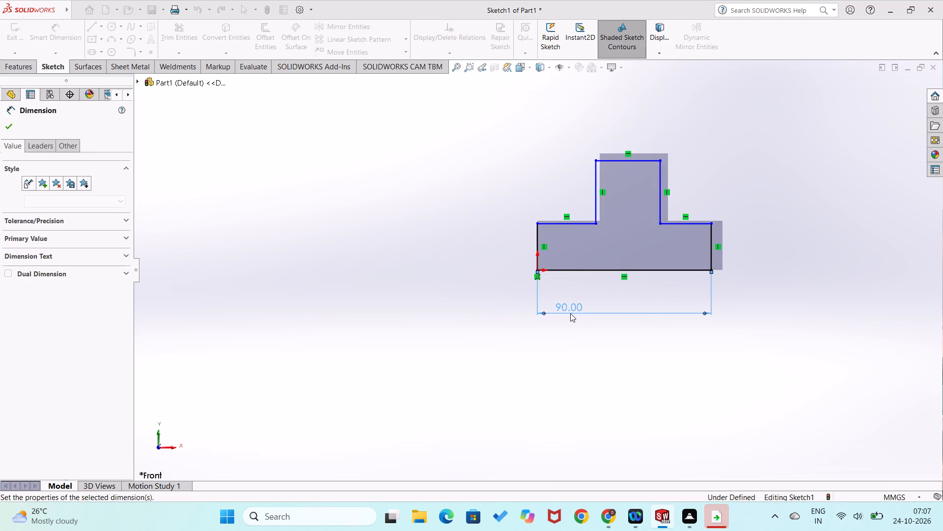
click(574, 342)
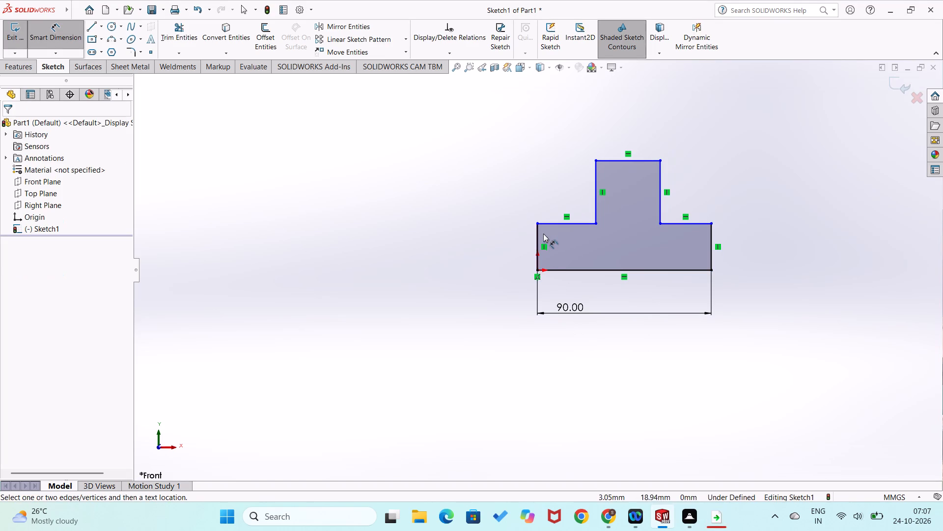
Dimension the two horizontal shoulders beside the central block to 30 mm each.
click(555, 225)
click(555, 203)
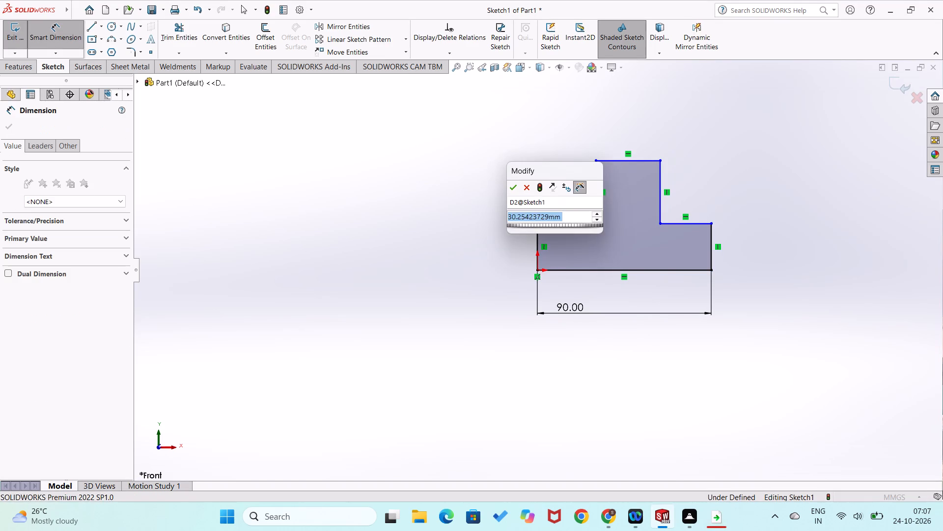
text(30)
key(Return)
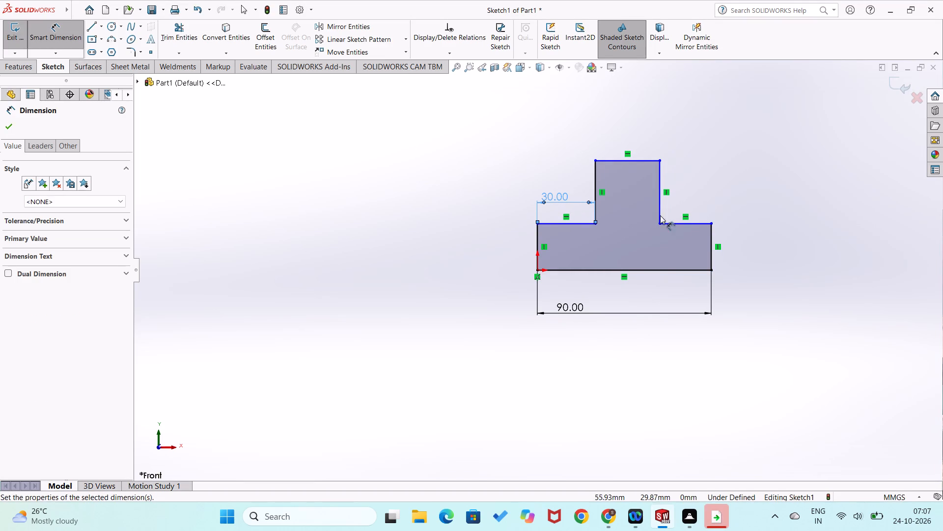
click(696, 224)
click(699, 202)
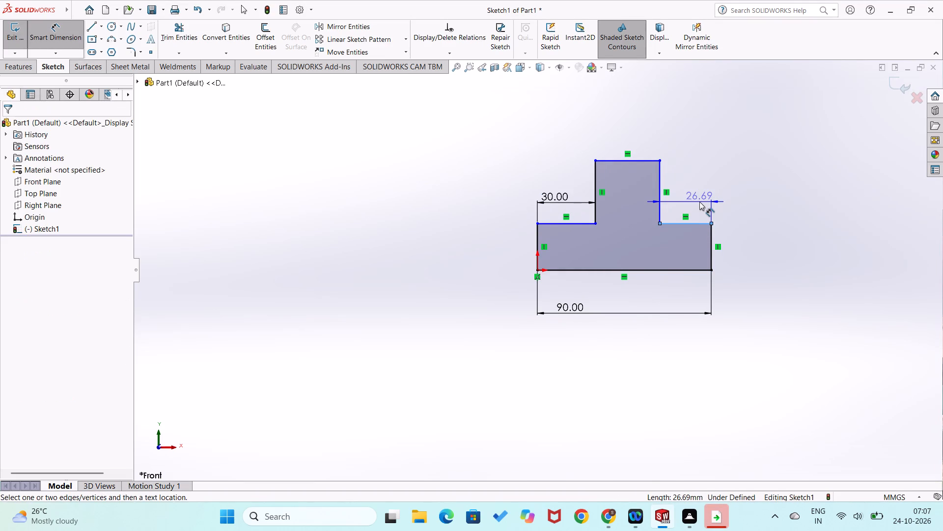
text(30)
key(Return)
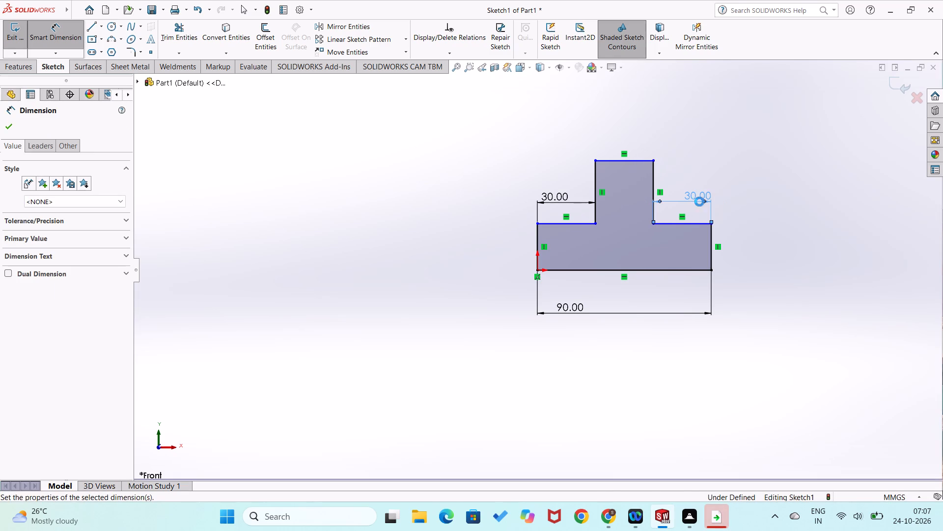
click(471, 261)
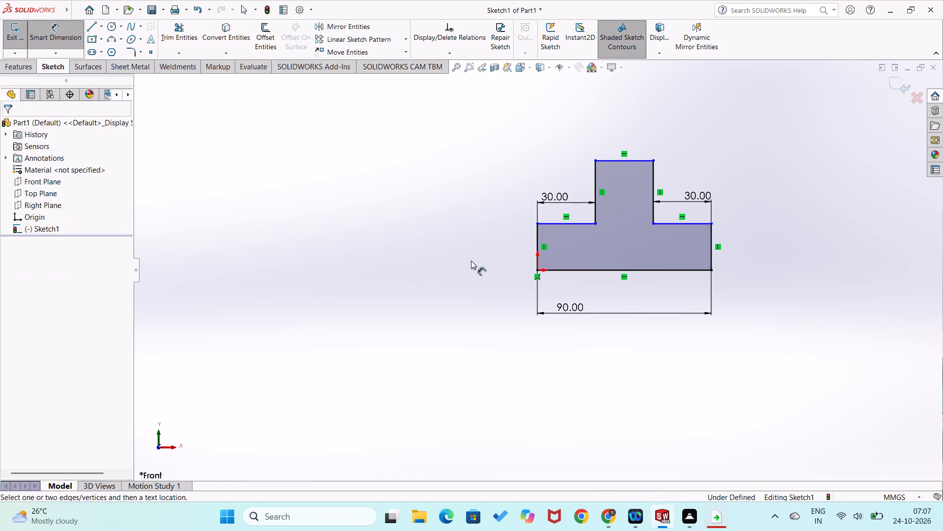
Dimension the base's left edge and both vertical sides of the central block to 25 mm each.
click(536, 232)
click(524, 230)
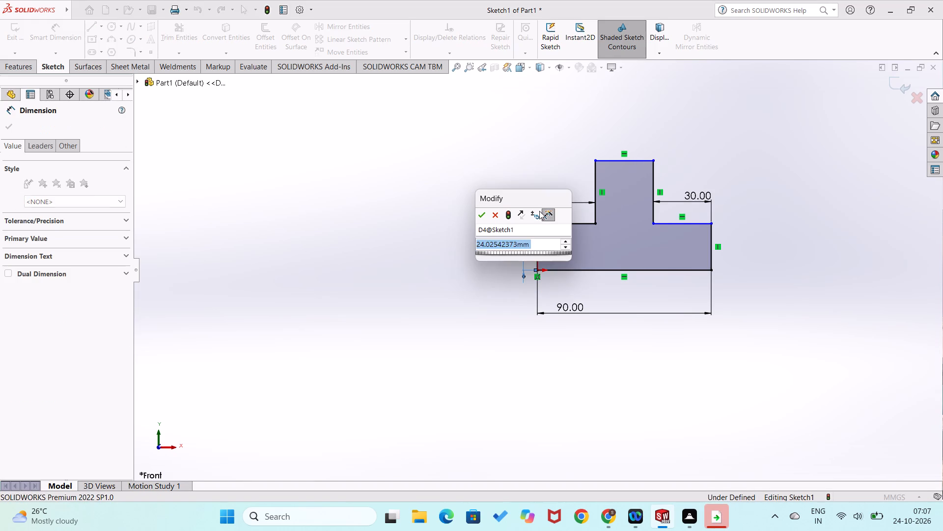
text(25)
key(Return)
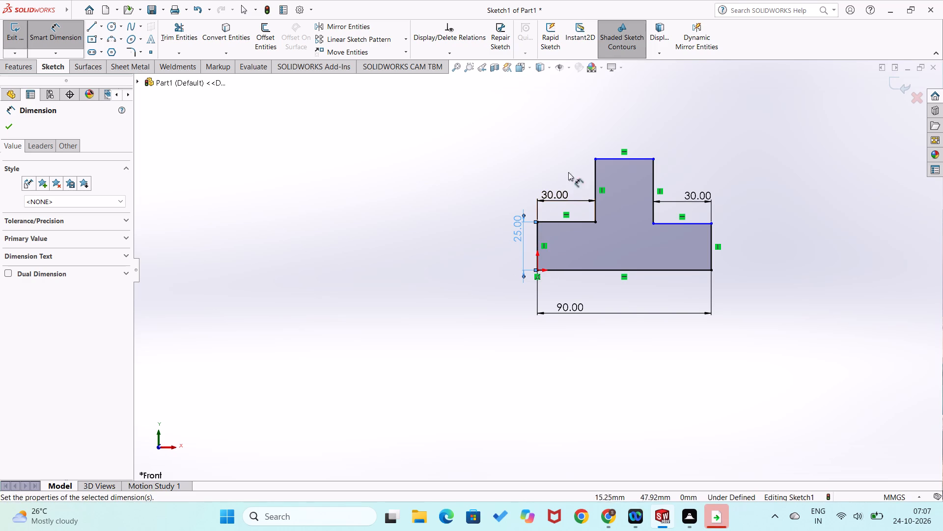
click(594, 174)
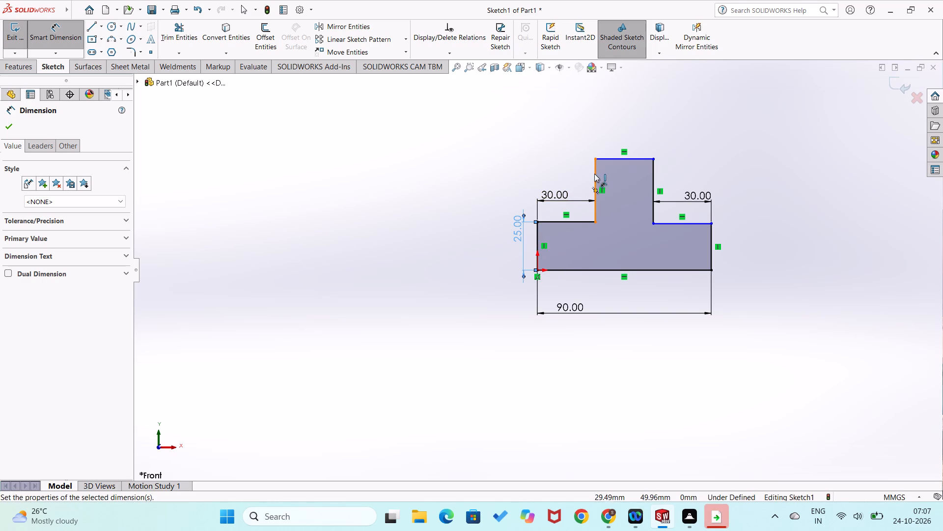
click(583, 173)
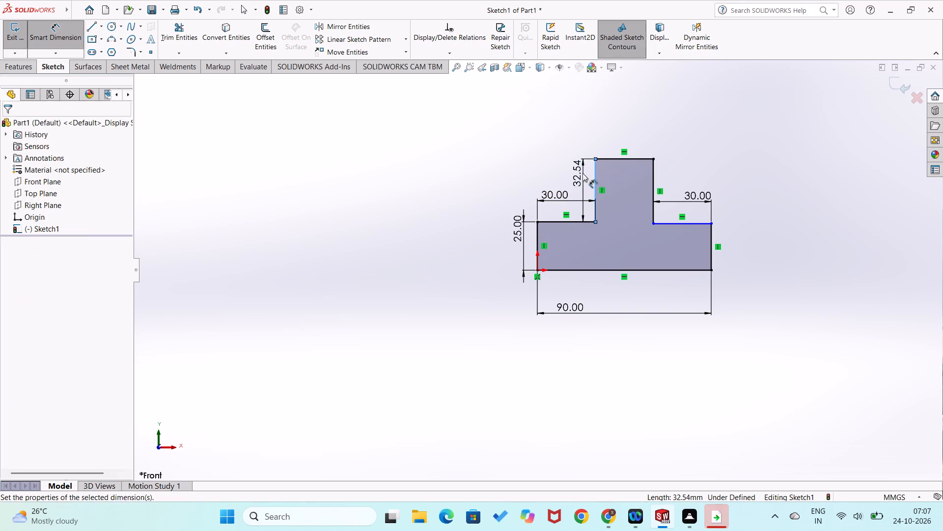
text(25)
key(Return)
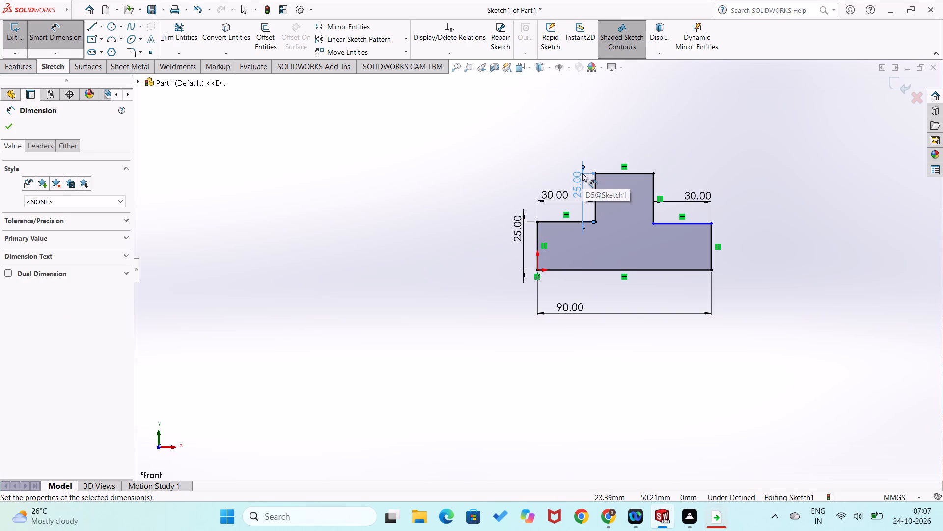
click(468, 411)
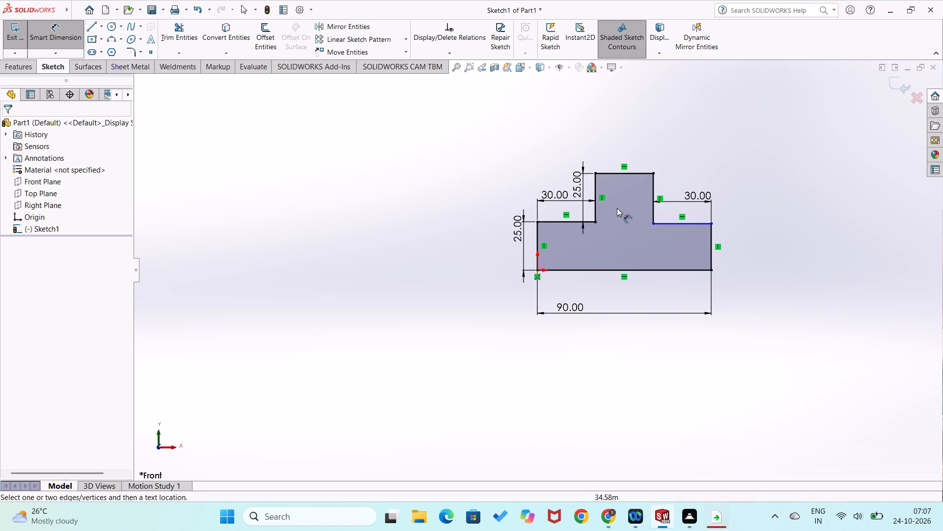
click(651, 210)
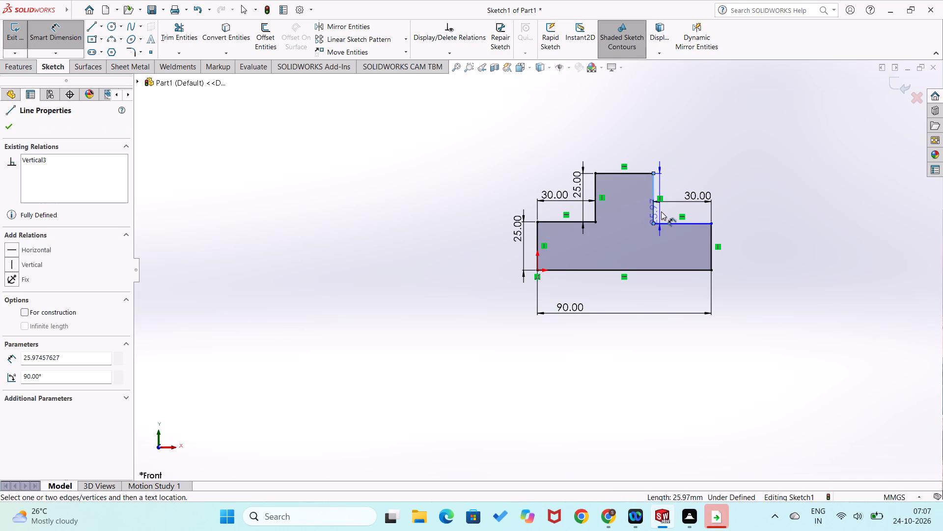
click(670, 208)
text(25)
key(Return)
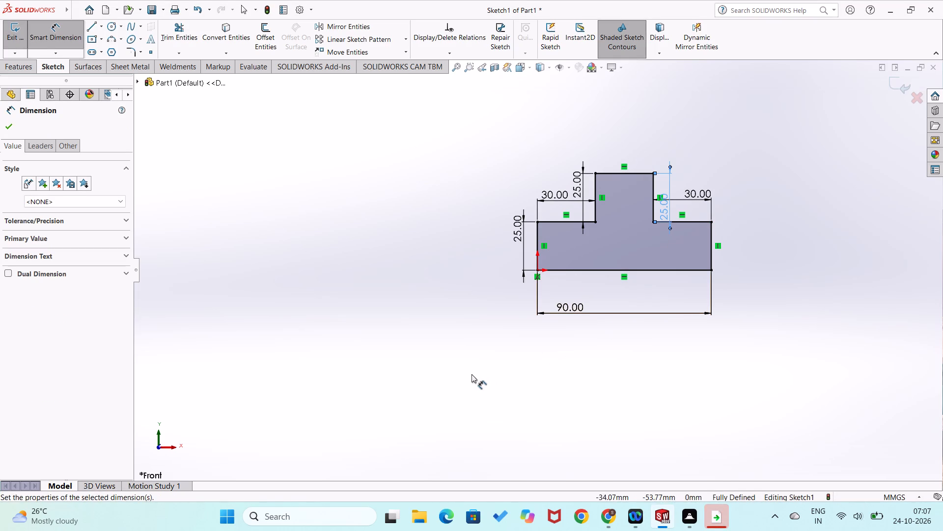
click(469, 375)
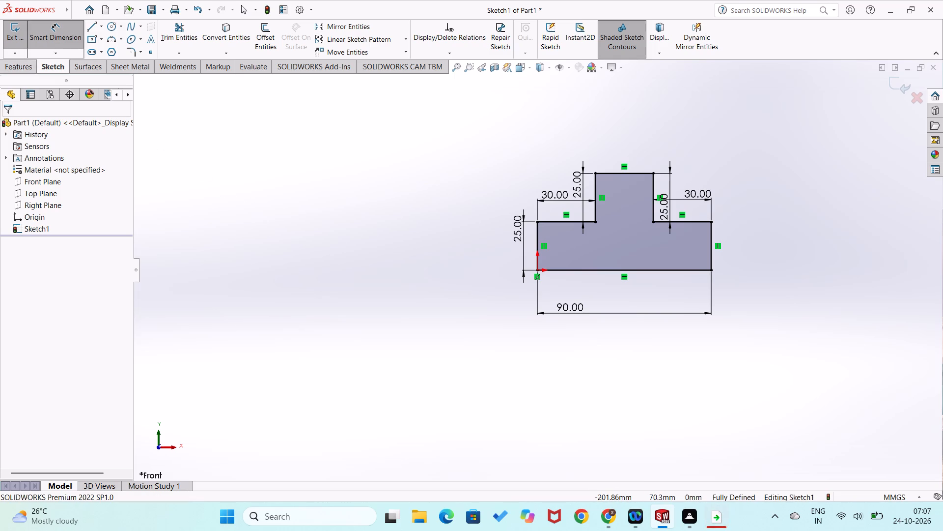
Extrude the inverted-T profile as a blind boss to a depth of 30 mm.
click(18, 64)
click(23, 43)
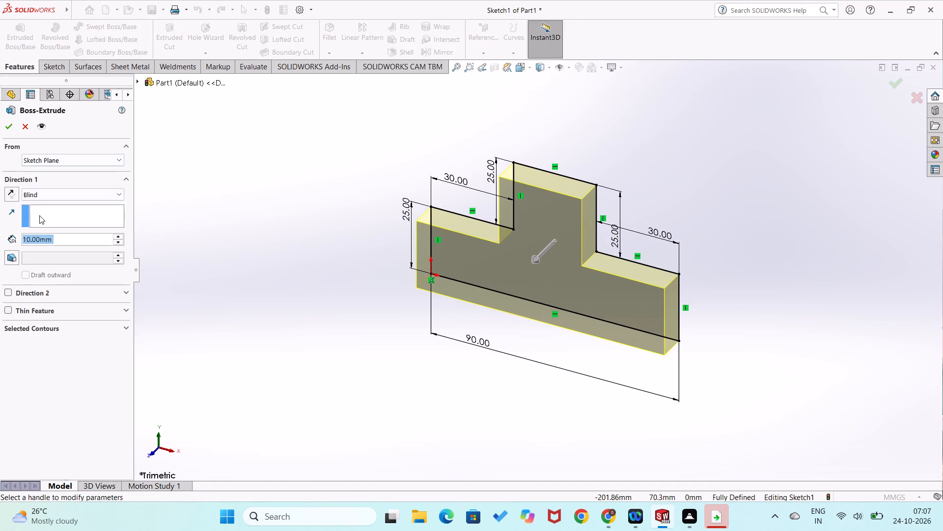
double_click(117, 234)
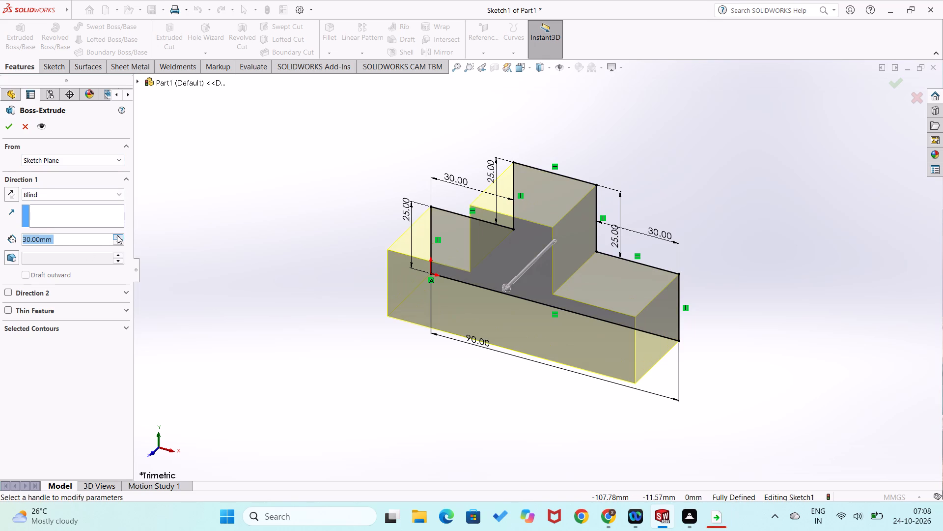
click(15, 129)
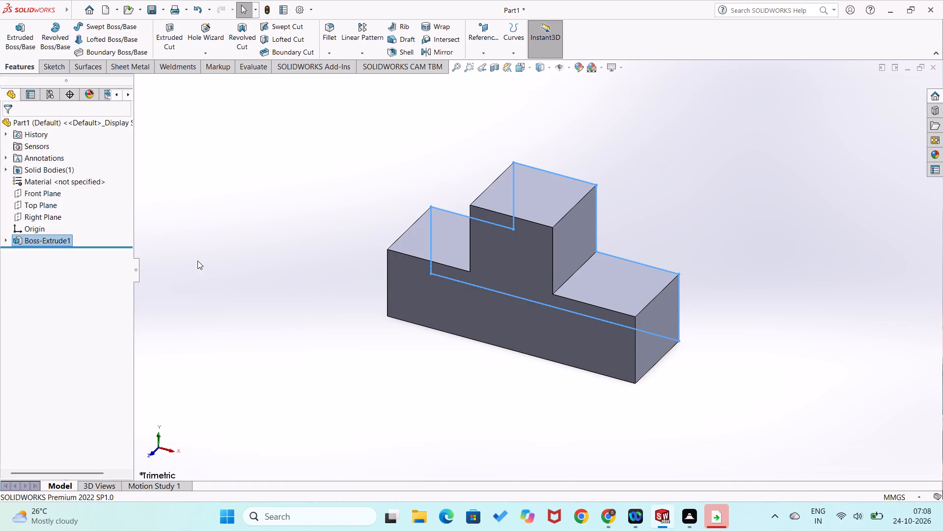
click(206, 265)
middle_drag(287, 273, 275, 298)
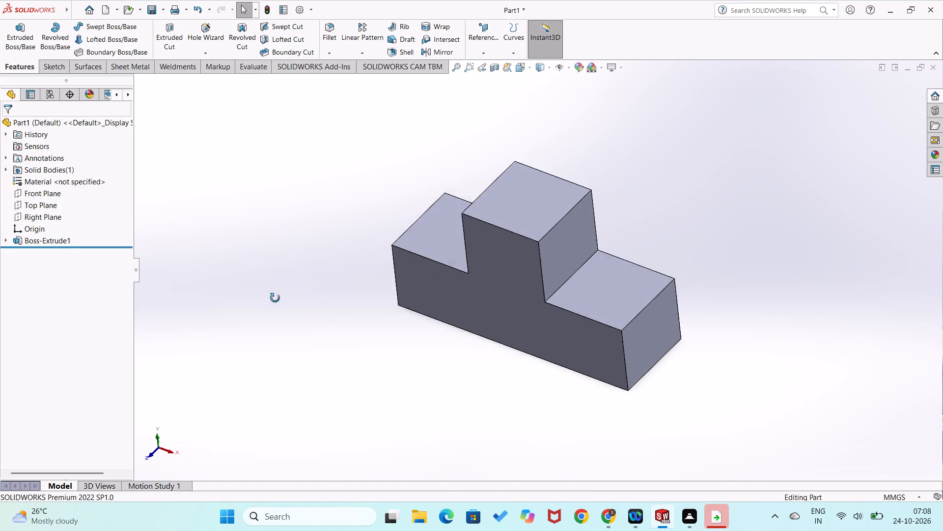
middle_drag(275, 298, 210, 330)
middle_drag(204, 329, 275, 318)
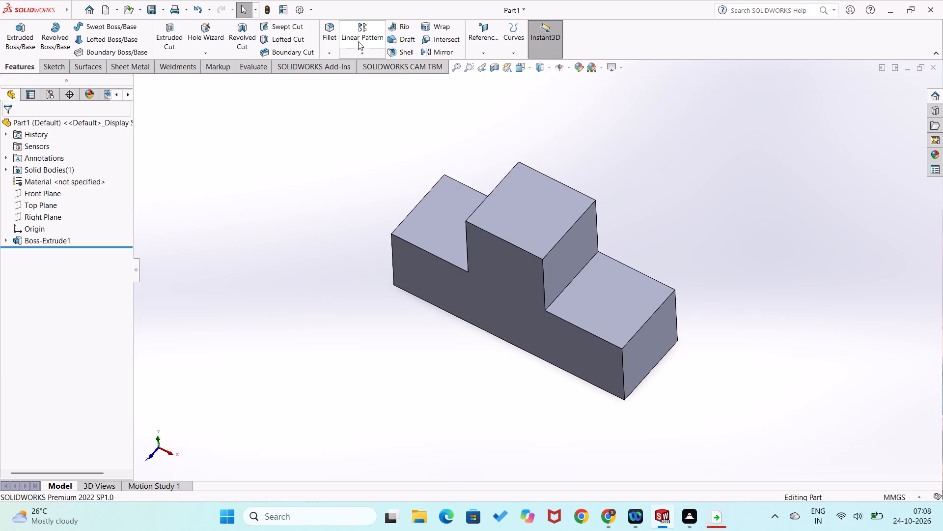
Fillet the four outer top edges of the central block and both shoulders with a symmetric 5 mm radius.
click(330, 53)
click(331, 60)
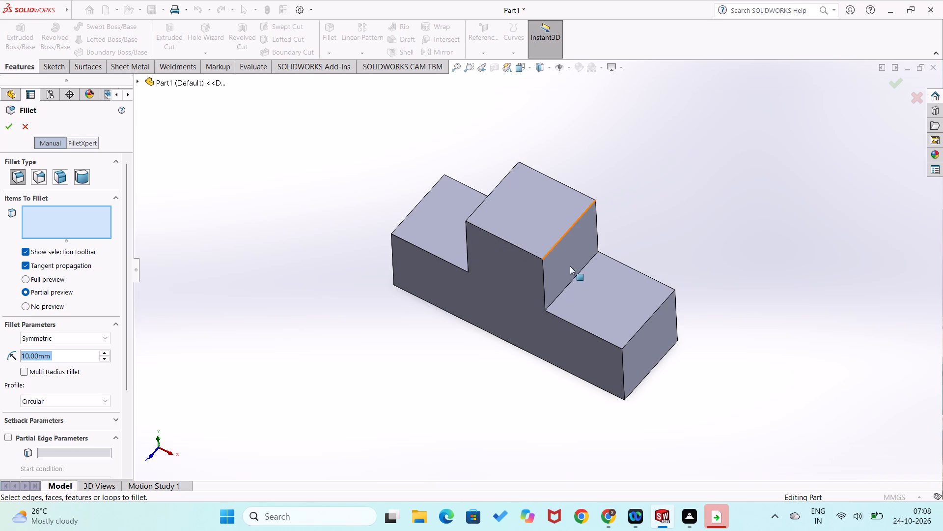
click(634, 332)
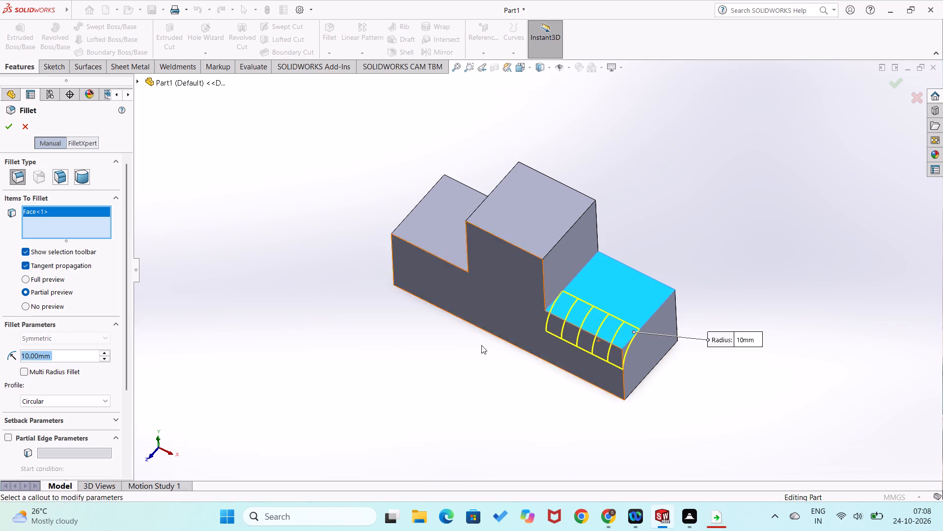
right_click(80, 212)
click(96, 232)
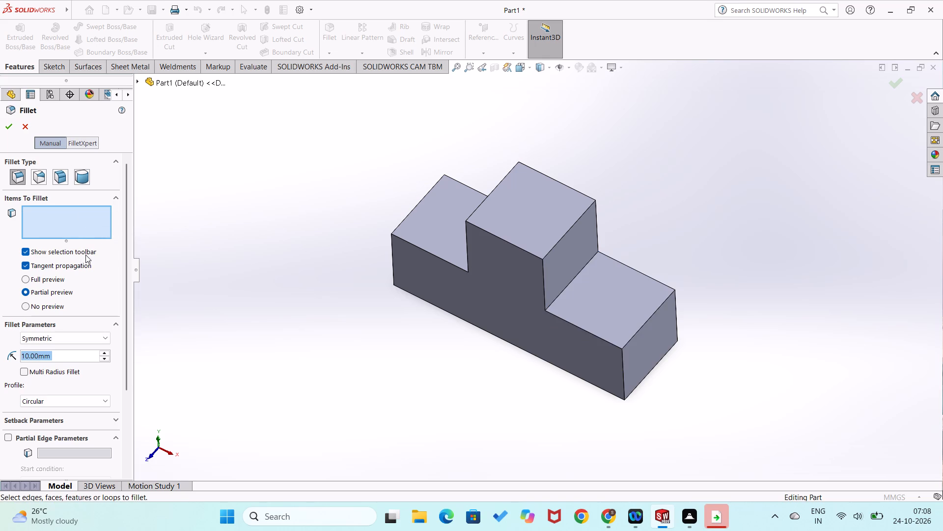
key(5)
key(Return)
click(552, 247)
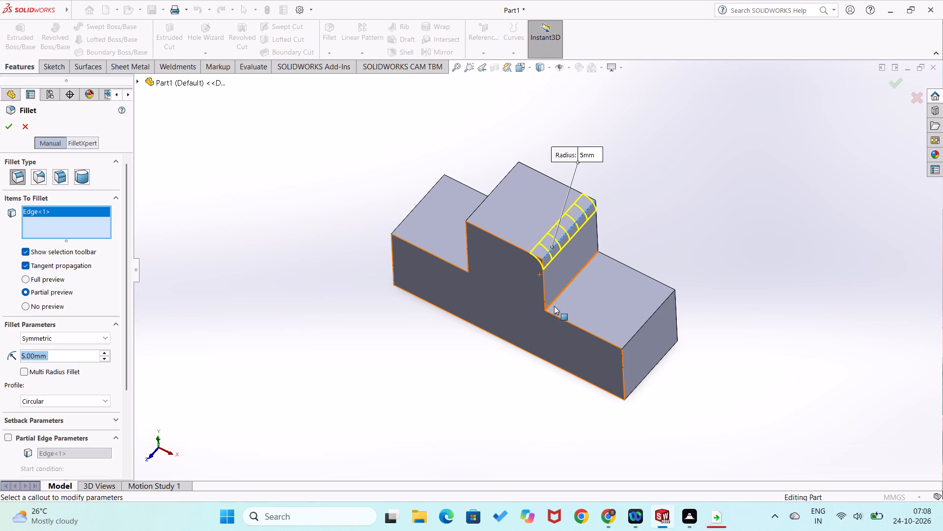
click(635, 334)
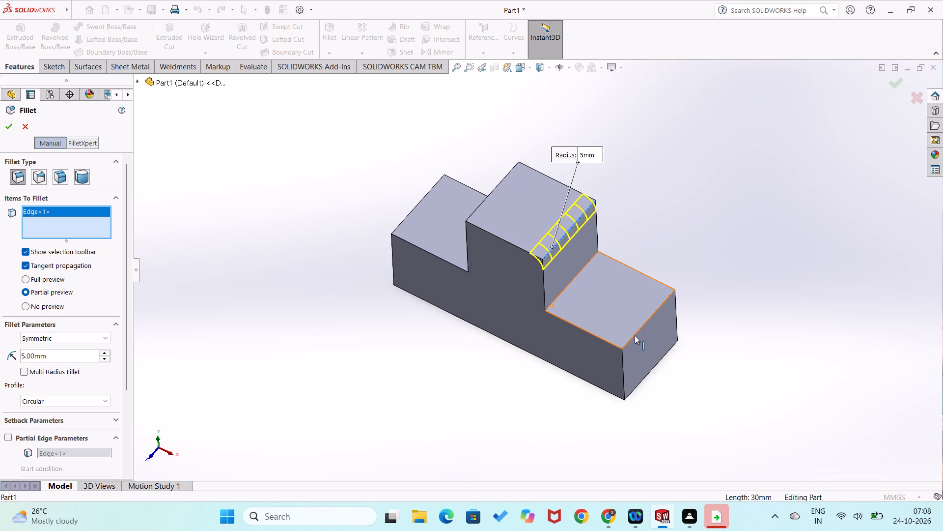
middle_drag(382, 361, 387, 363)
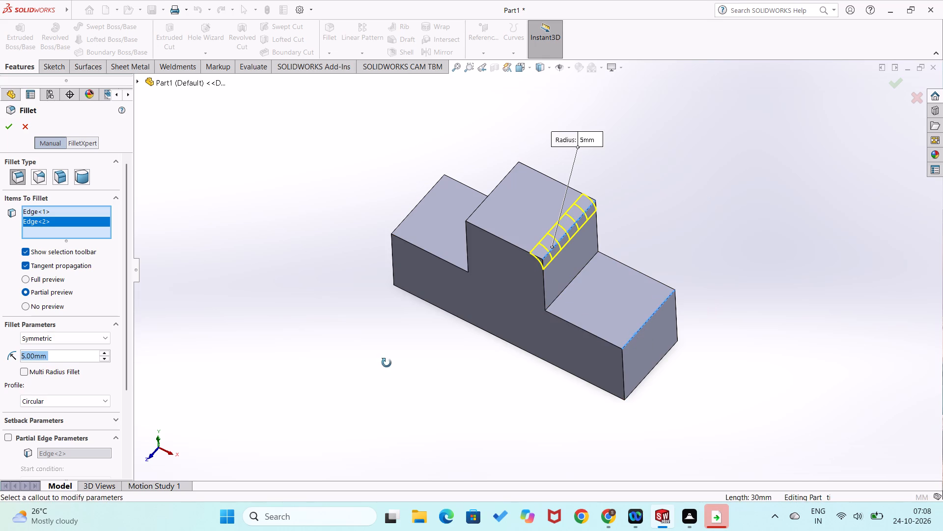
middle_drag(387, 363, 445, 399)
scroll(444, 396, up, 1)
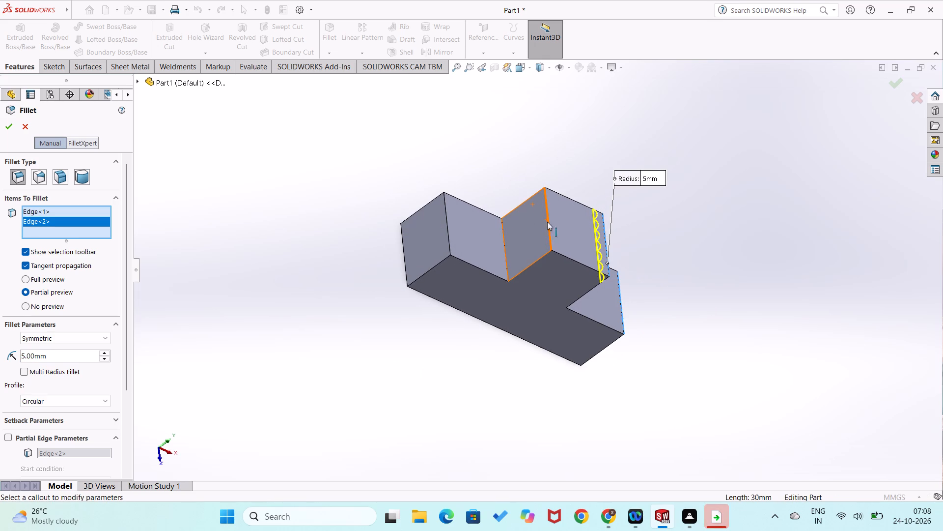
click(551, 232)
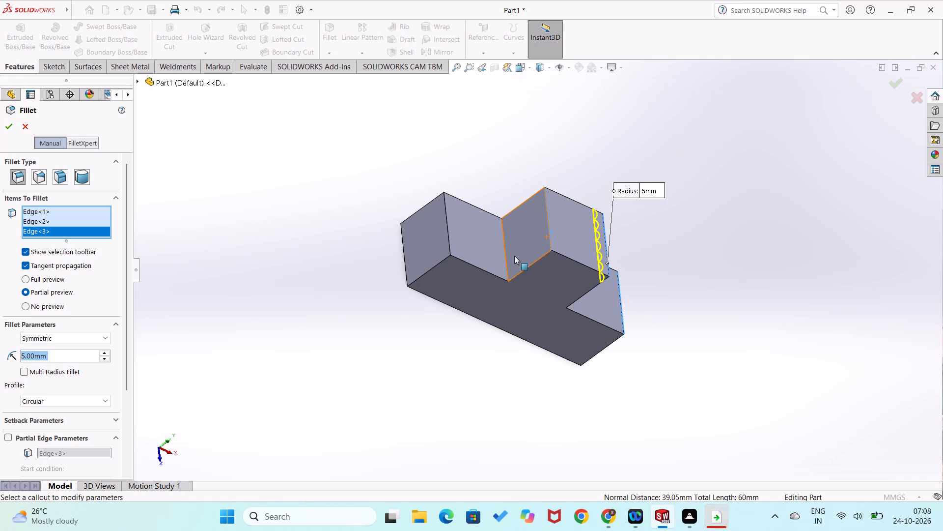
click(447, 241)
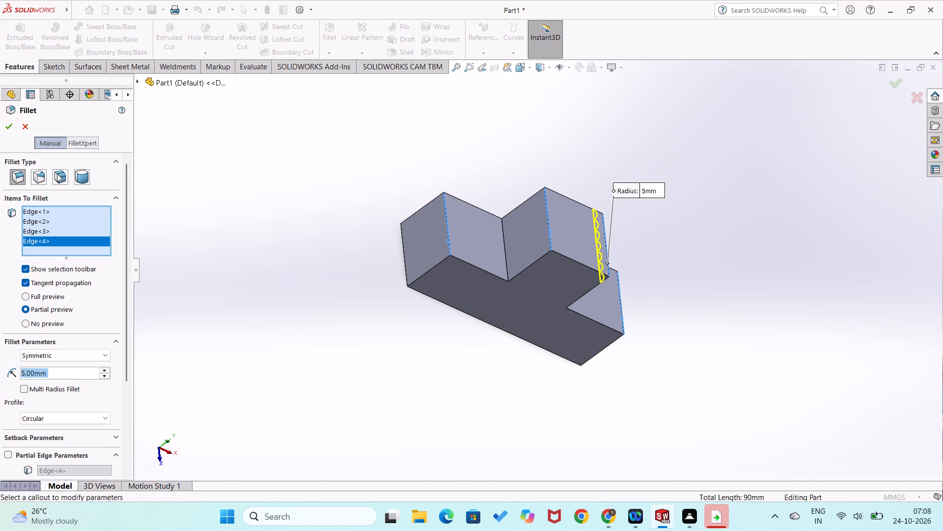
click(10, 131)
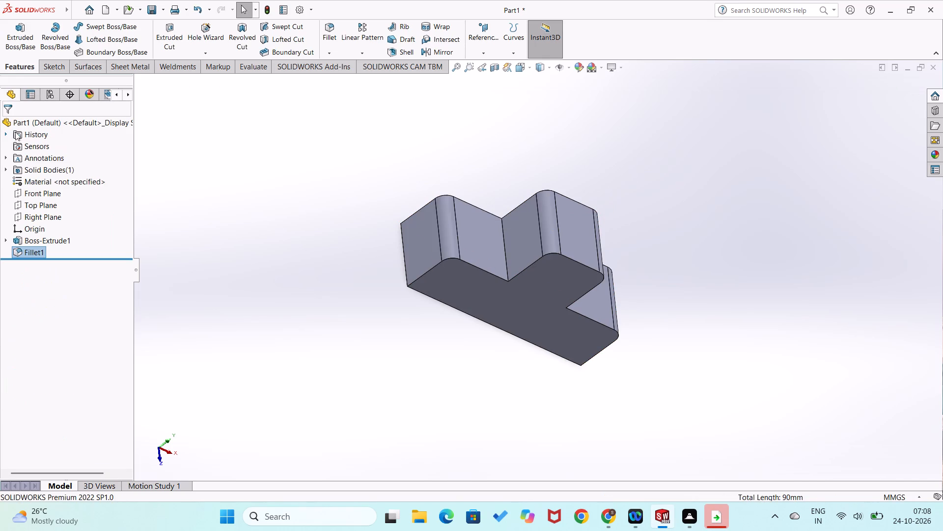
Fillet the two inner corner edges where the central block meets the shoulders with a 5 mm radius.
middle_drag(373, 318, 312, 296)
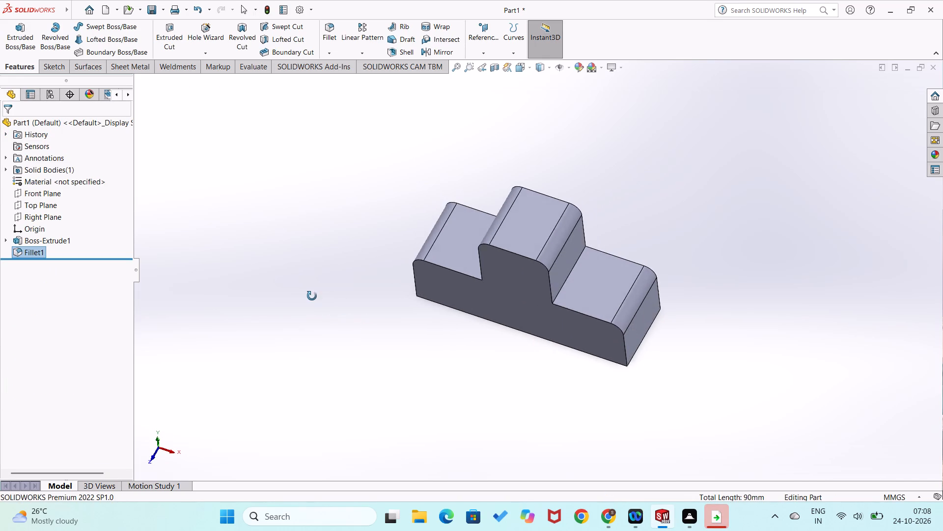
middle_drag(312, 296, 322, 239)
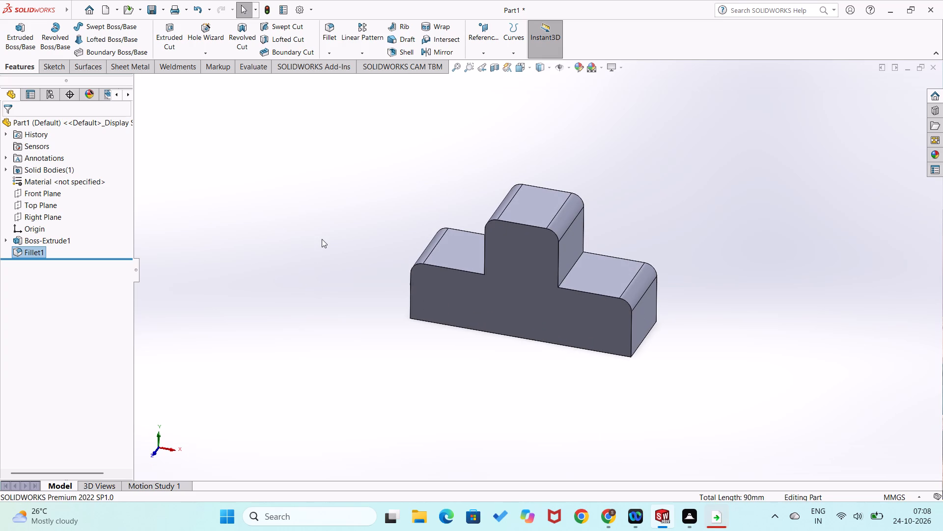
click(332, 49)
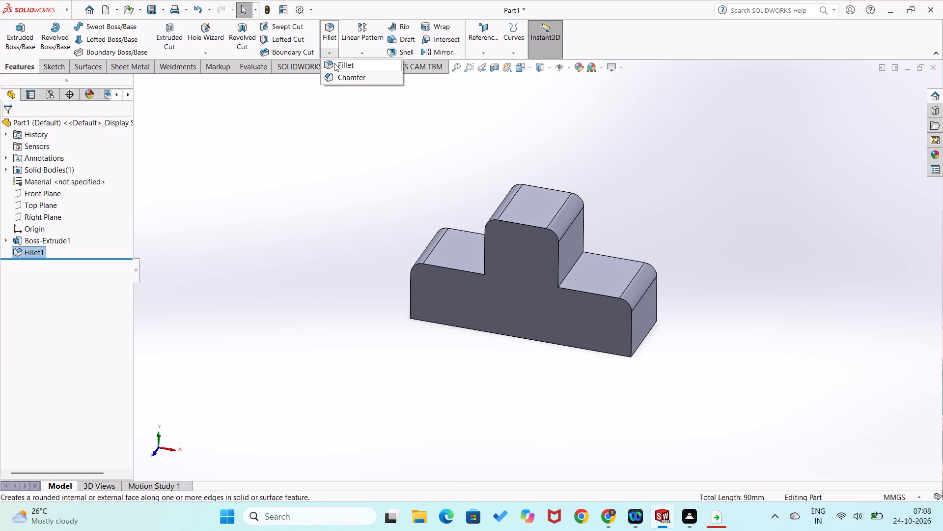
click(334, 63)
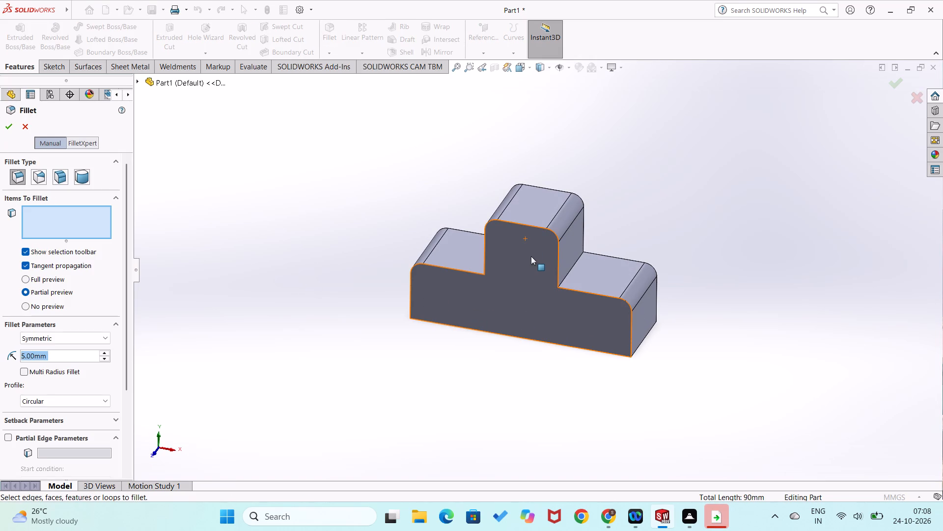
click(567, 274)
middle_drag(541, 309, 611, 378)
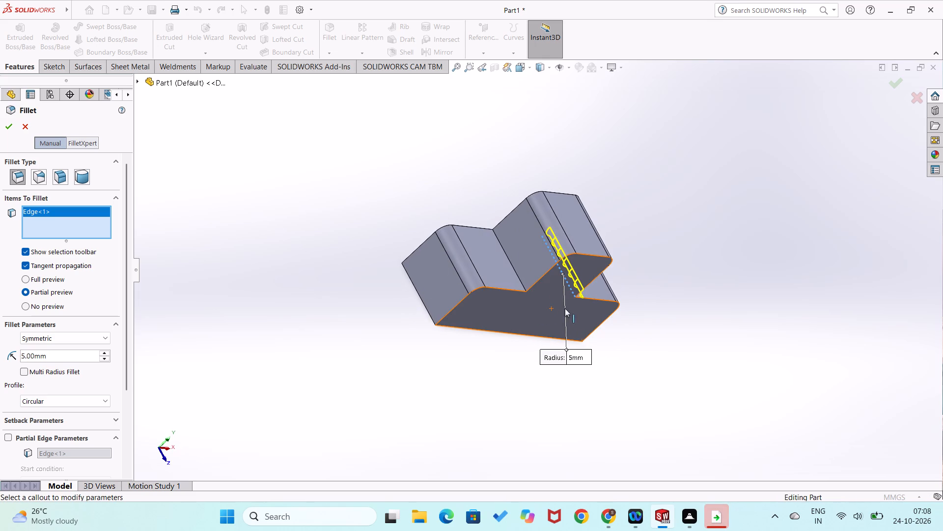
click(517, 275)
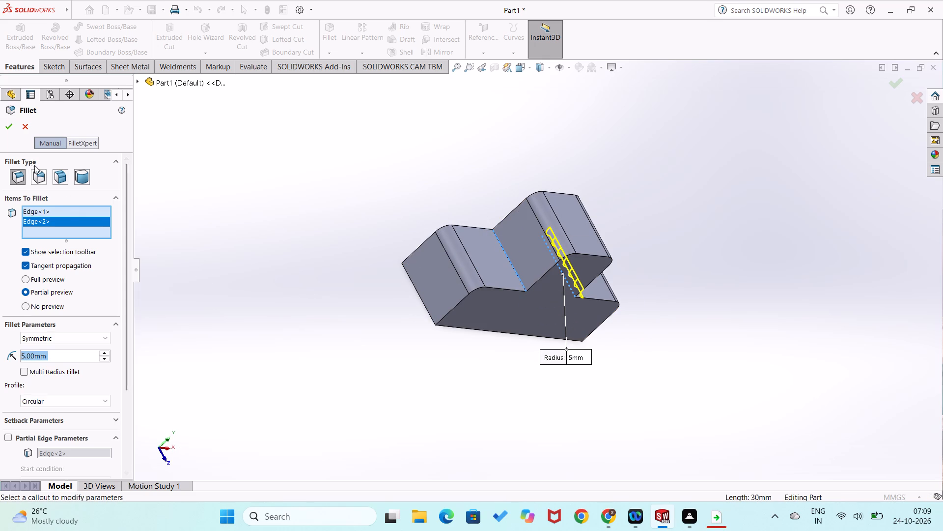
click(8, 123)
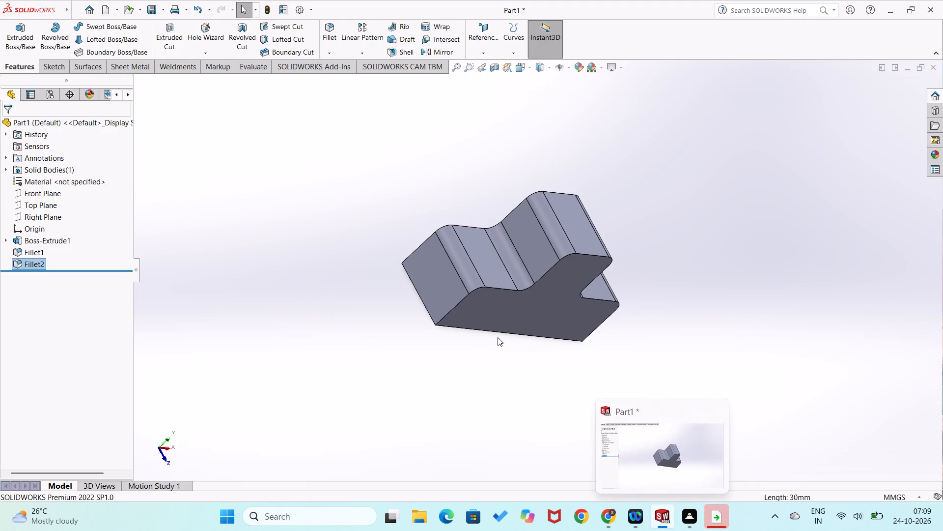
Sketch a 30 mm construction line on the top face of the +X shoulder, joining the midpoints of its front and back edges.
middle_drag(448, 276, 393, 254)
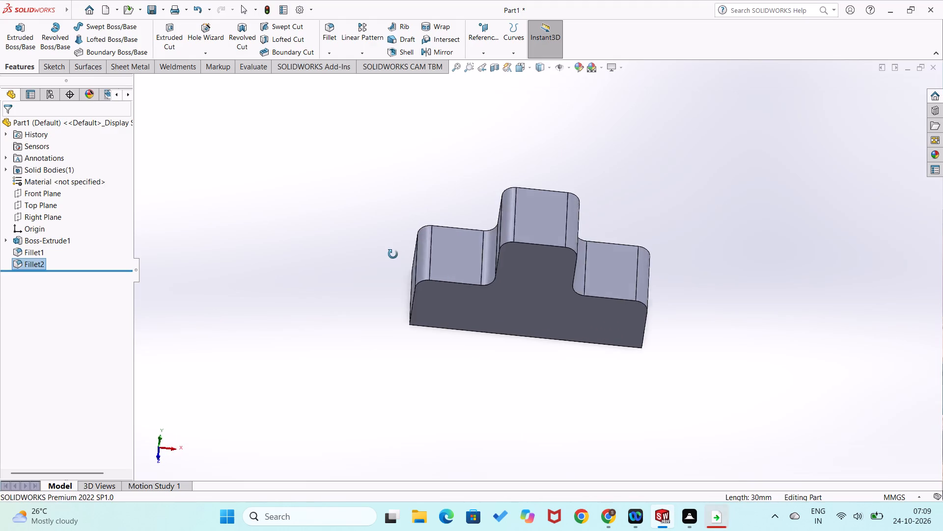
middle_drag(393, 254, 377, 332)
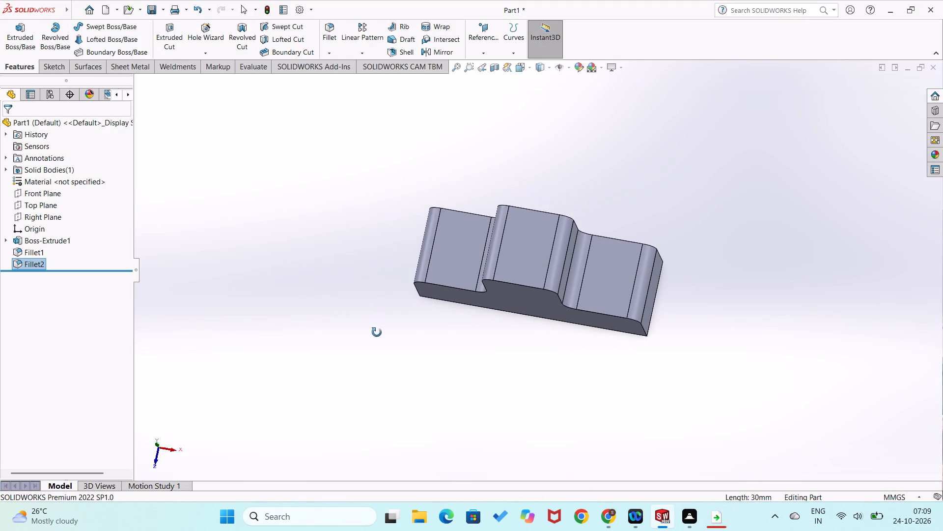
middle_drag(377, 332, 377, 332)
scroll(377, 324, up, 1)
right_click(587, 284)
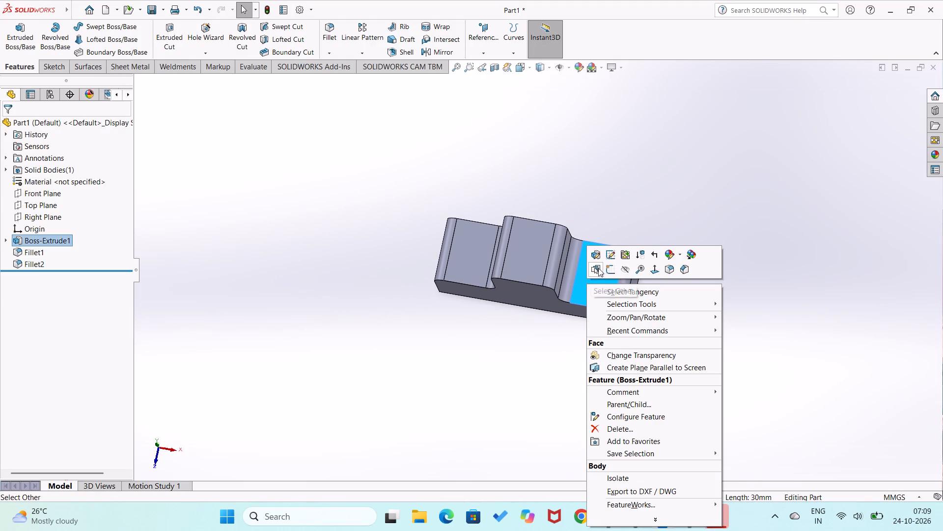
click(612, 270)
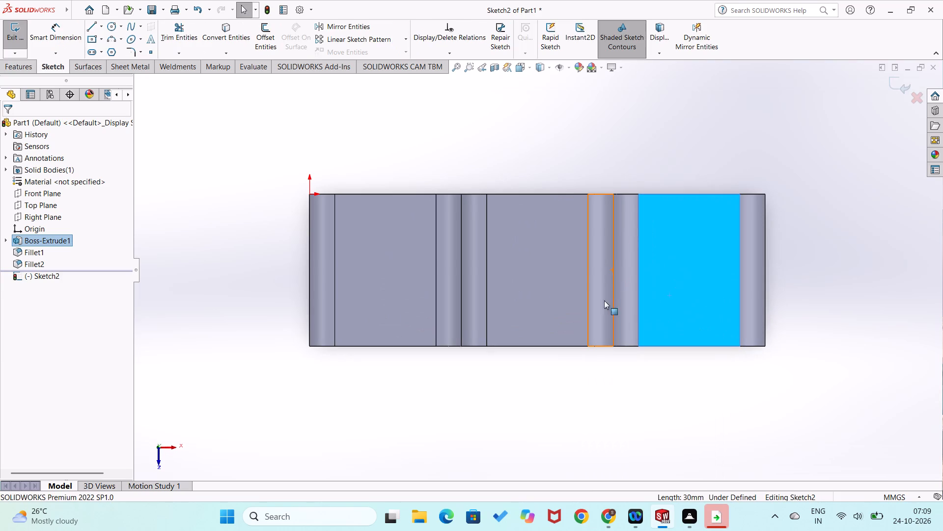
right_drag(585, 399, 629, 387)
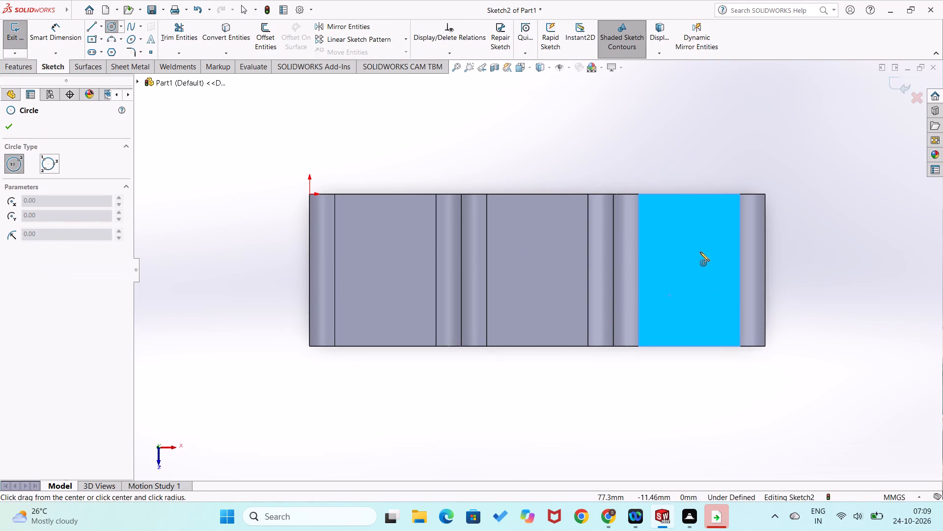
right_drag(682, 422, 641, 458)
right_drag(696, 378, 653, 395)
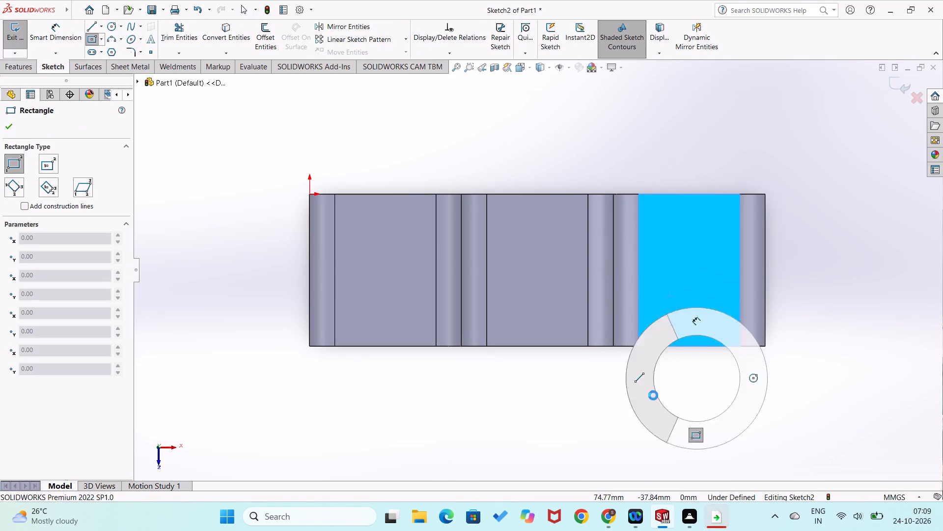
right_drag(653, 395, 614, 398)
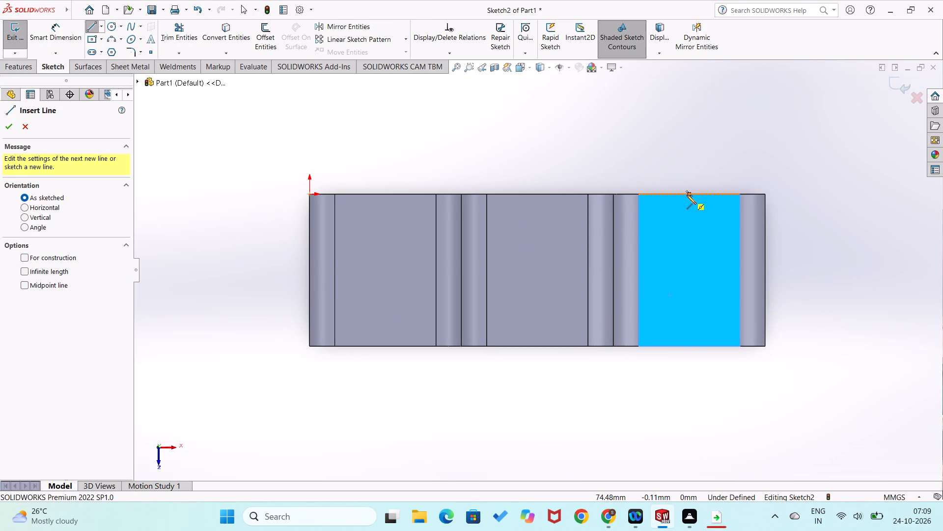
click(688, 195)
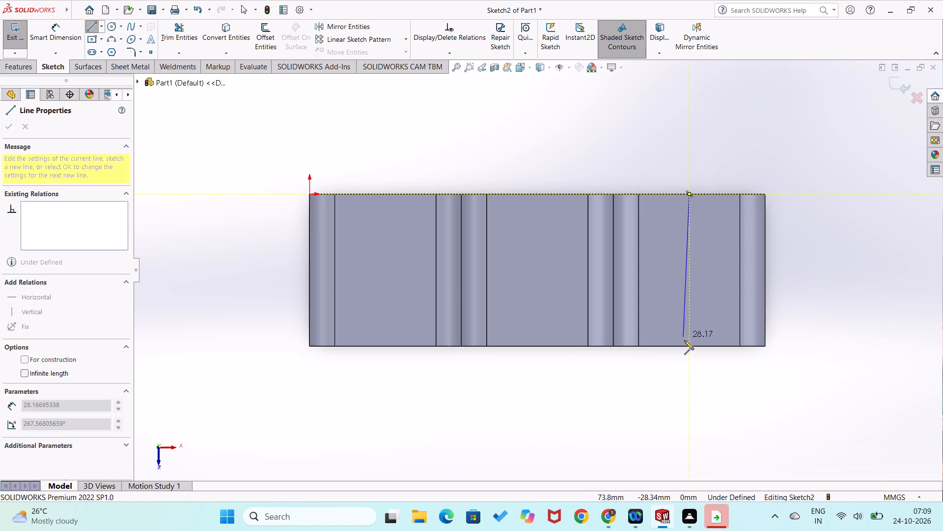
click(689, 348)
right_click(689, 348)
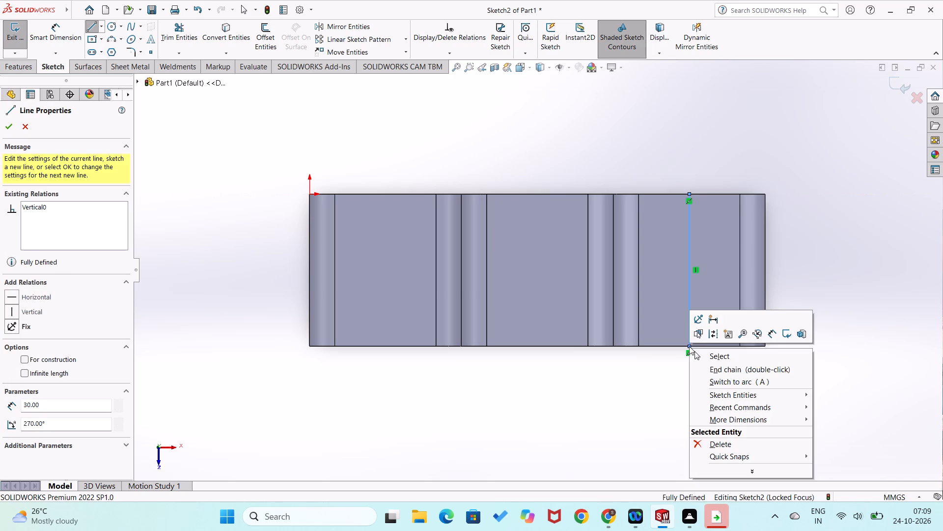
click(714, 332)
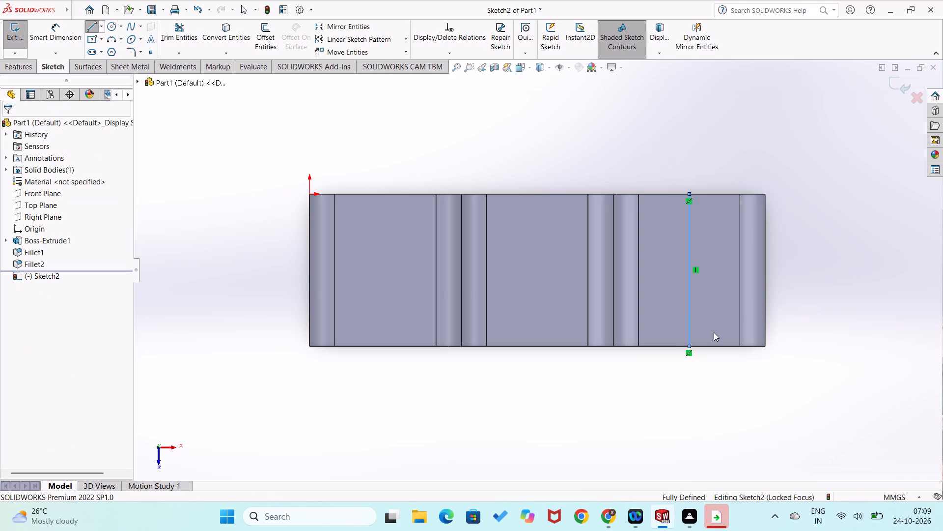
Draw a circle centred on the construction line's midpoint and dimension its diameter to 12 mm.
right_drag(676, 375, 738, 367)
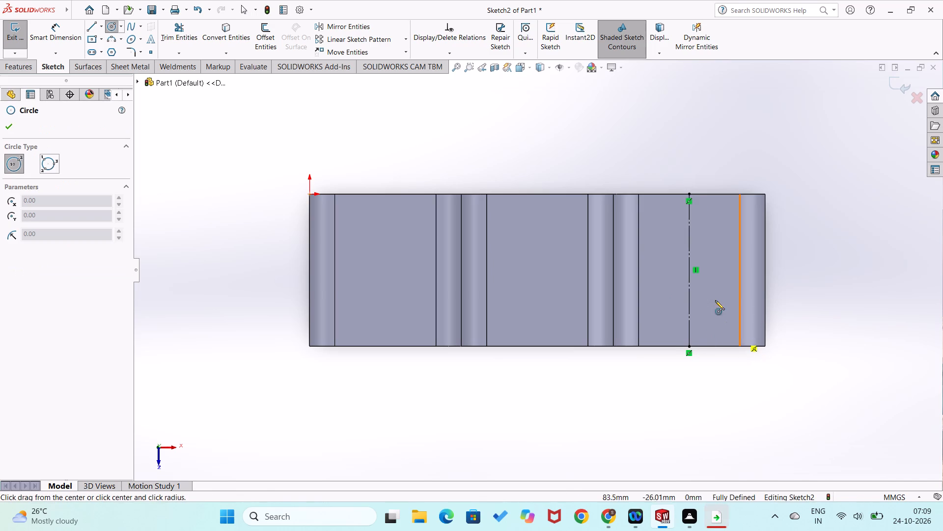
click(689, 267)
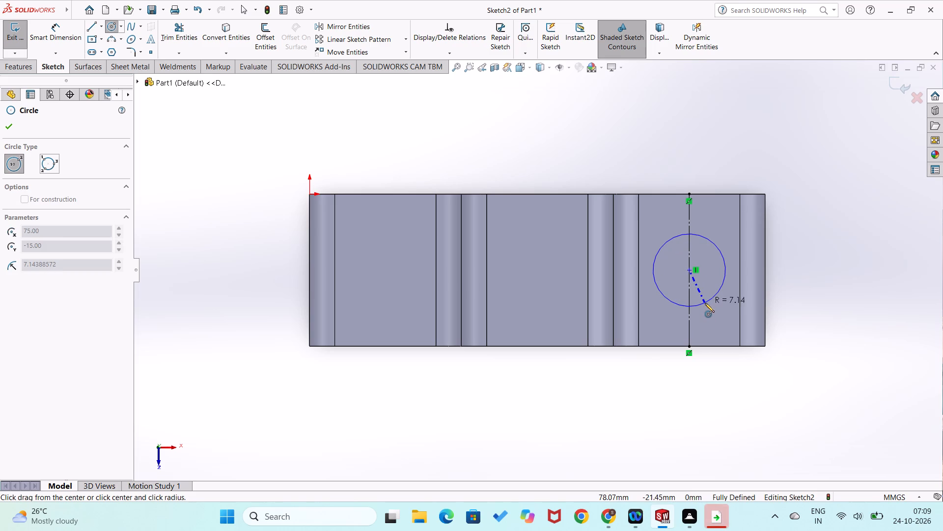
click(705, 303)
right_drag(690, 327, 721, 201)
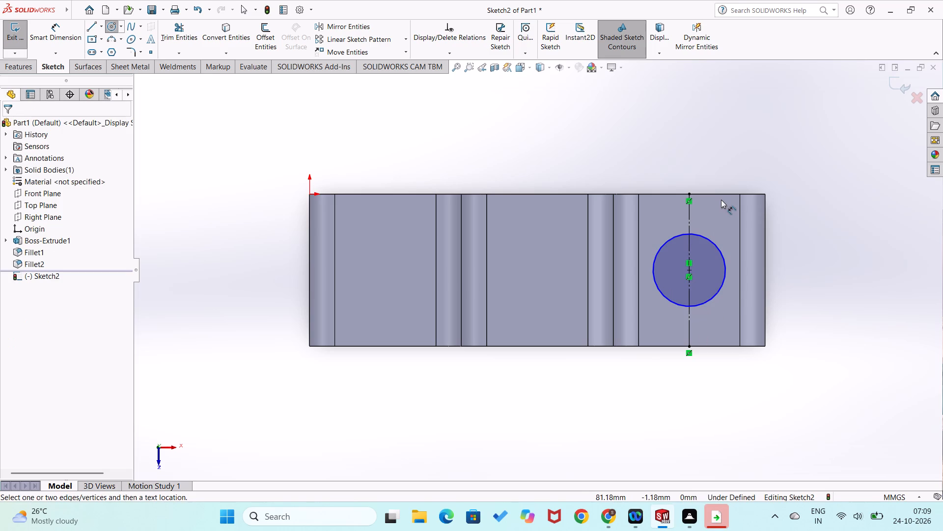
click(725, 265)
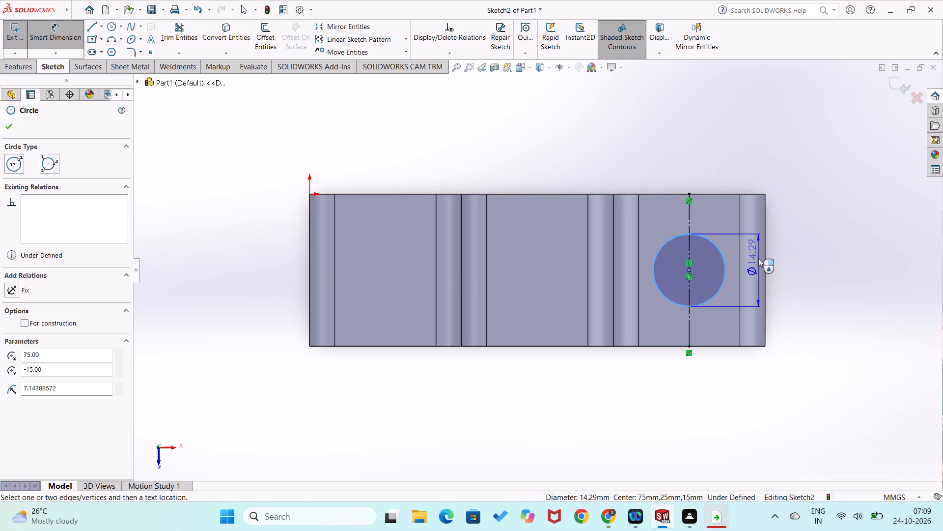
click(758, 258)
text(12)
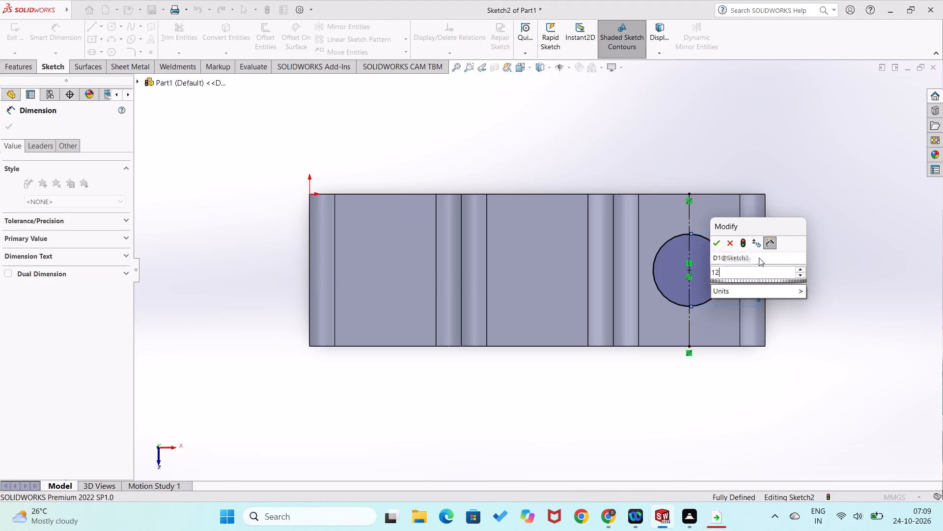
key(Return)
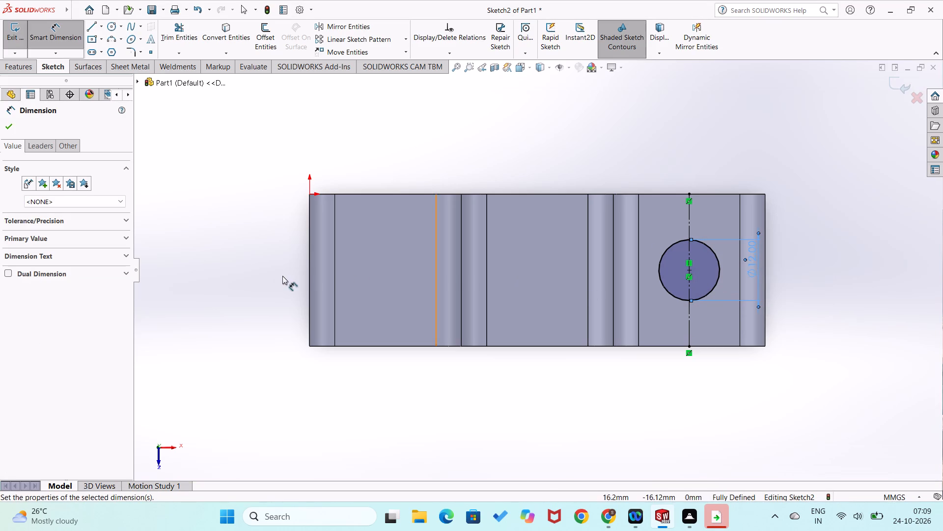
Sketch a 30 mm vertical construction line on the -X shoulder's top face, joining the midpoints of its front and back edges.
right_drag(289, 272, 243, 349)
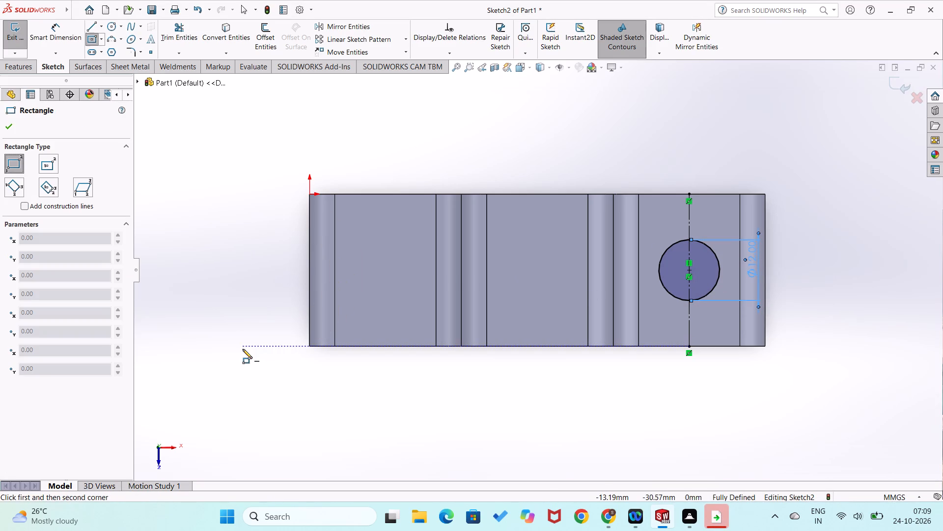
right_drag(278, 295, 231, 301)
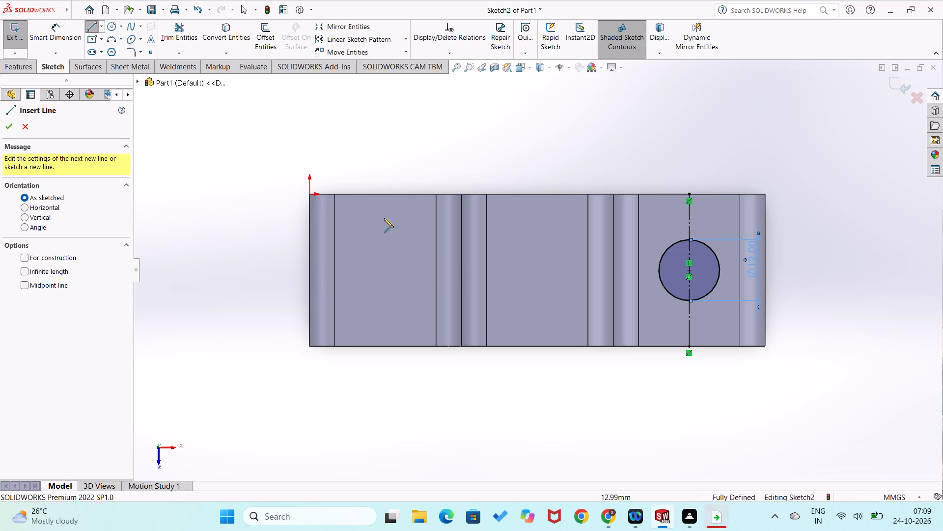
click(384, 193)
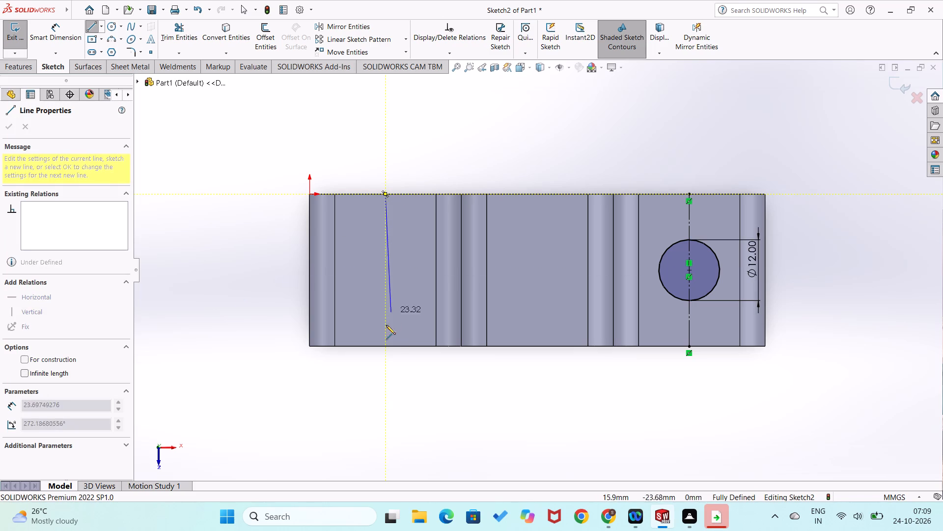
click(384, 347)
right_click(384, 347)
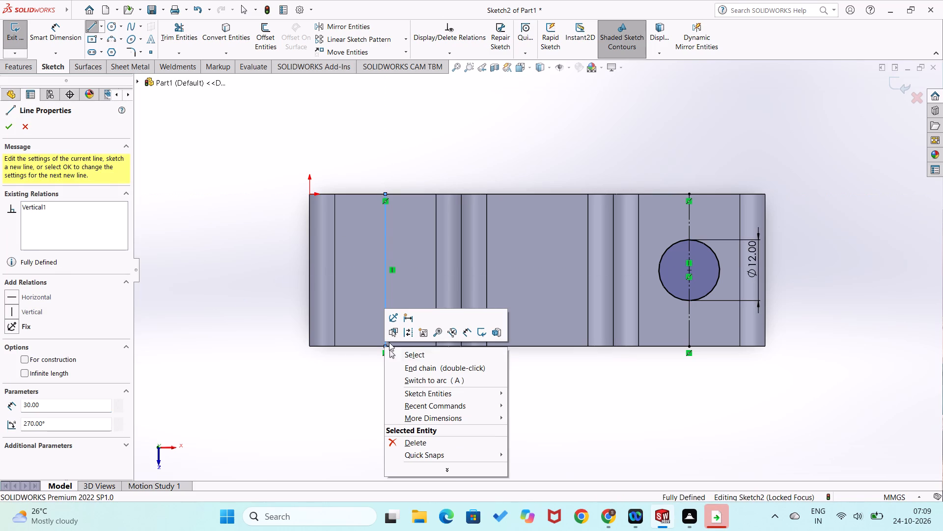
click(405, 332)
Draw a circle centred on the -X shoulder's construction line midpoint and dimension its diameter to 12 mm.
right_drag(239, 392, 318, 398)
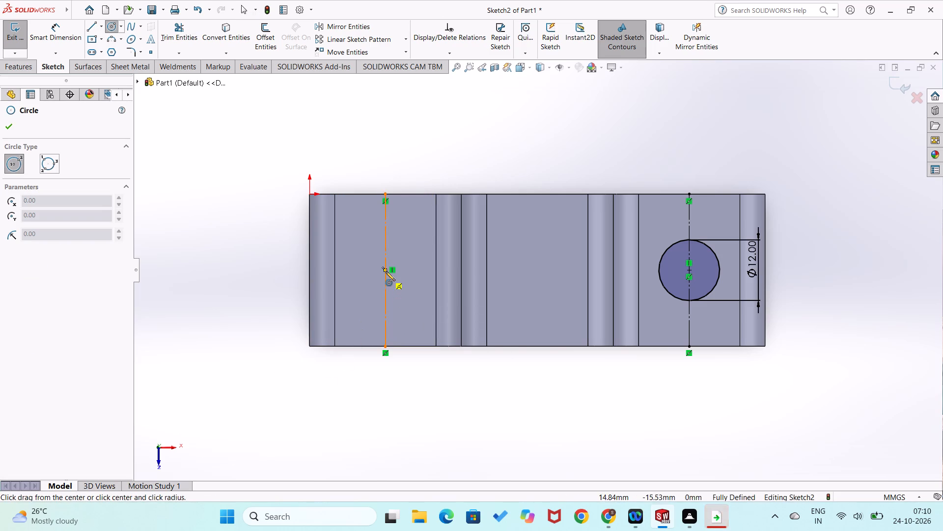
click(386, 271)
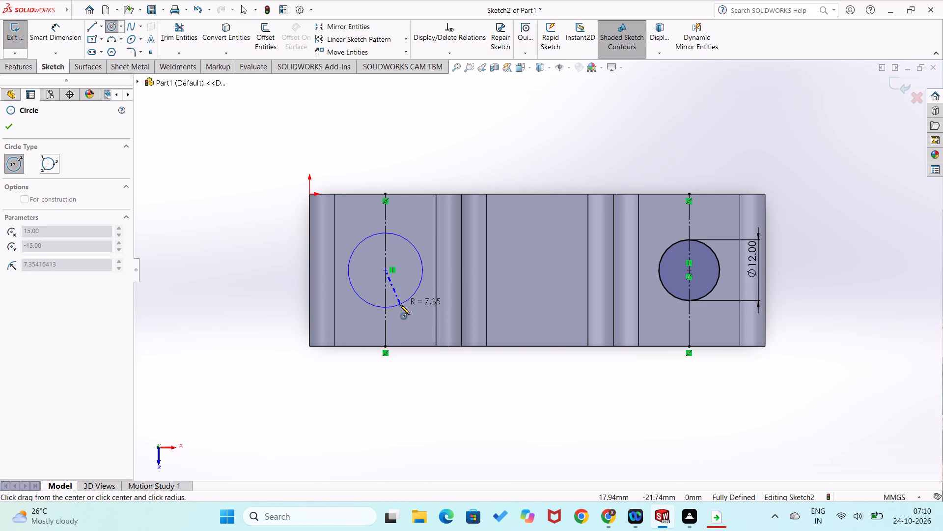
click(400, 305)
right_drag(324, 357, 339, 281)
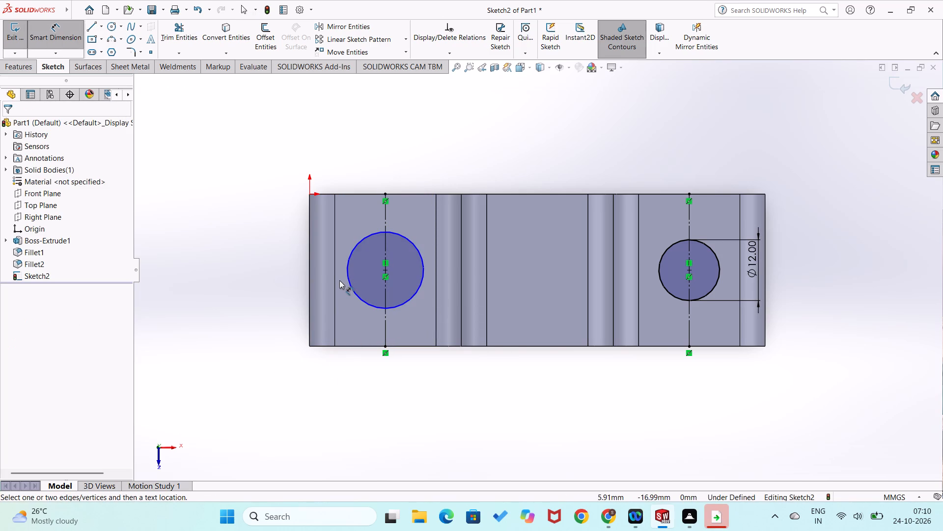
click(356, 292)
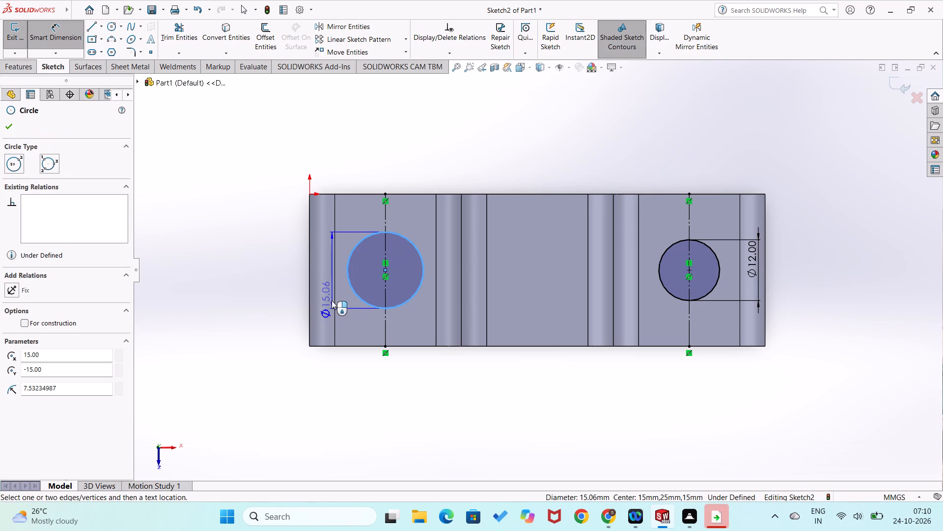
click(329, 300)
text(12)
key(Return)
click(250, 298)
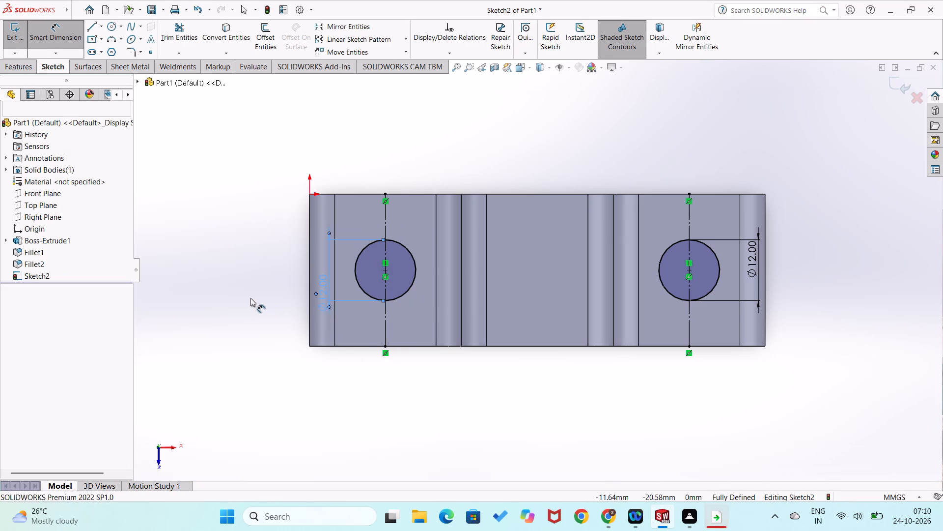
Cut-extrude both shoulder circles through the block with a blind depth of 40 mm.
click(6, 66)
click(170, 43)
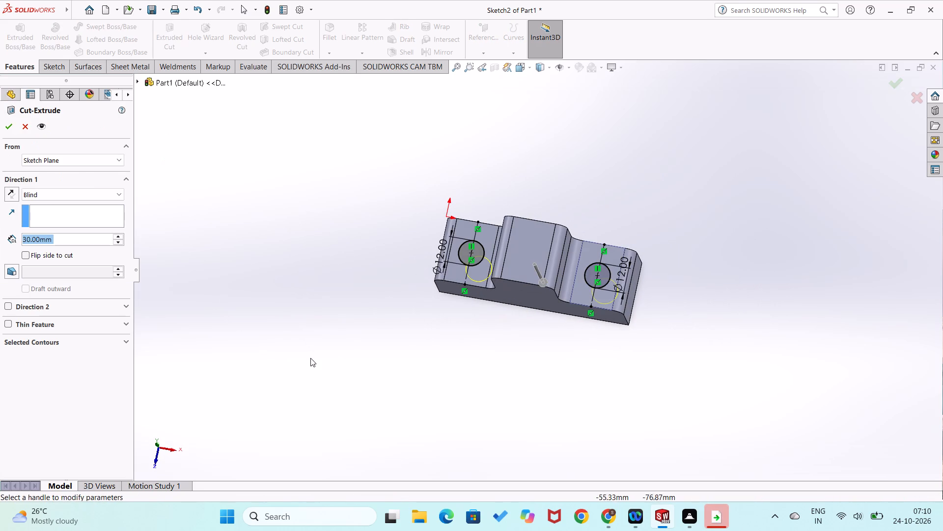
middle_drag(395, 343, 415, 276)
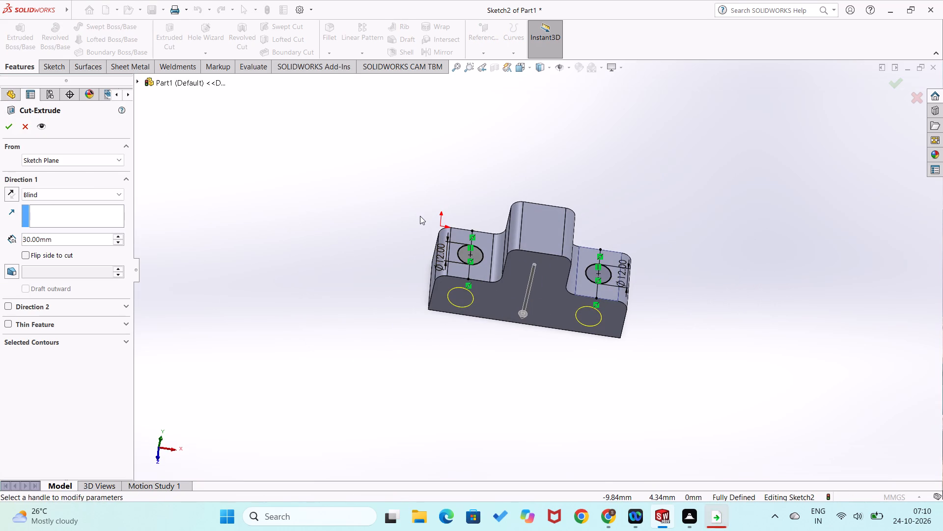
click(121, 236)
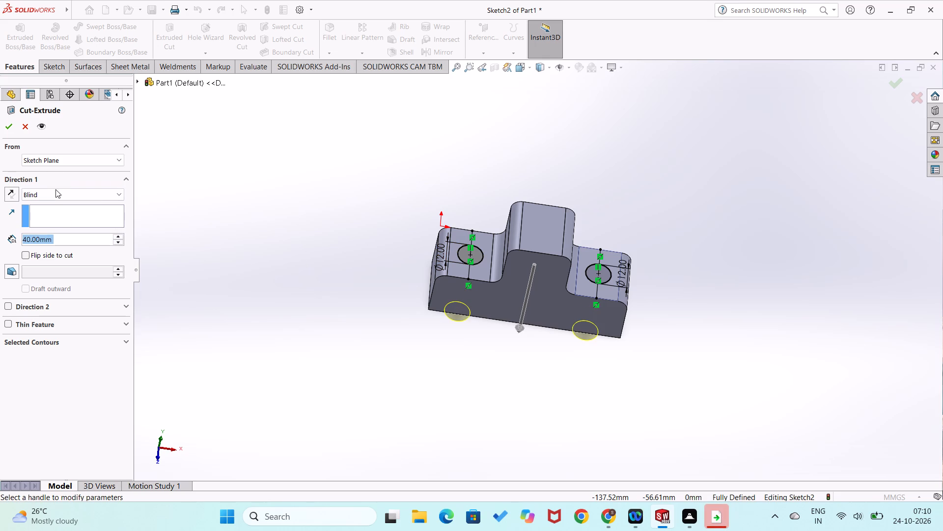
click(3, 126)
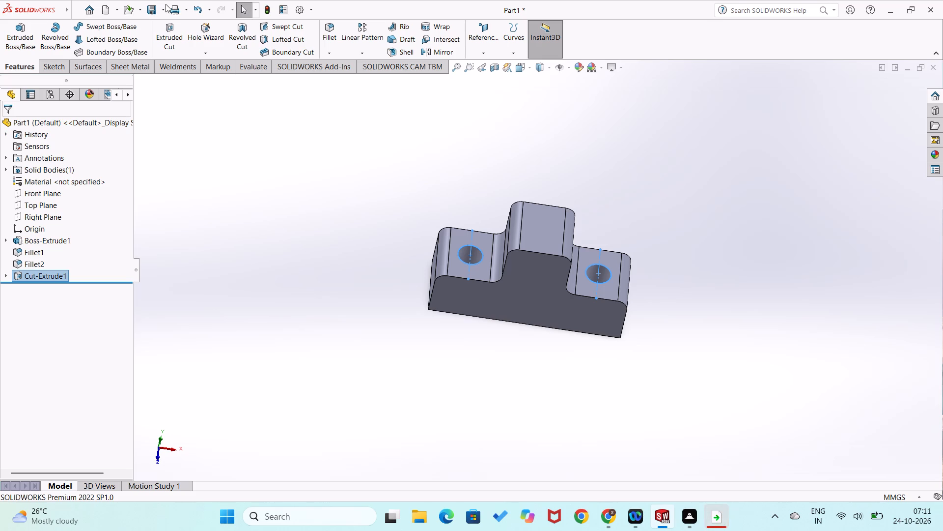
Open a sketch on the central block's top face and start a line at the midpoint of its back edge.
click(291, 303)
middle_drag(329, 256, 333, 284)
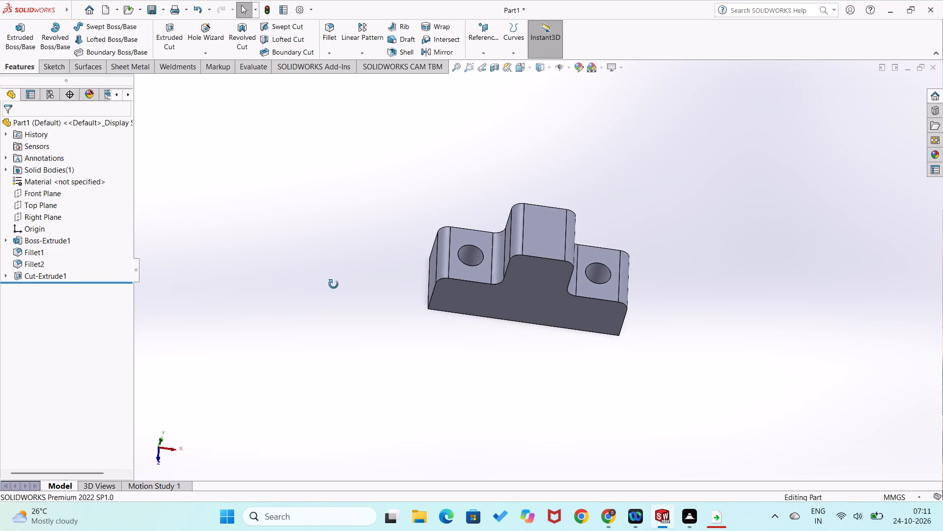
middle_drag(333, 284, 433, 289)
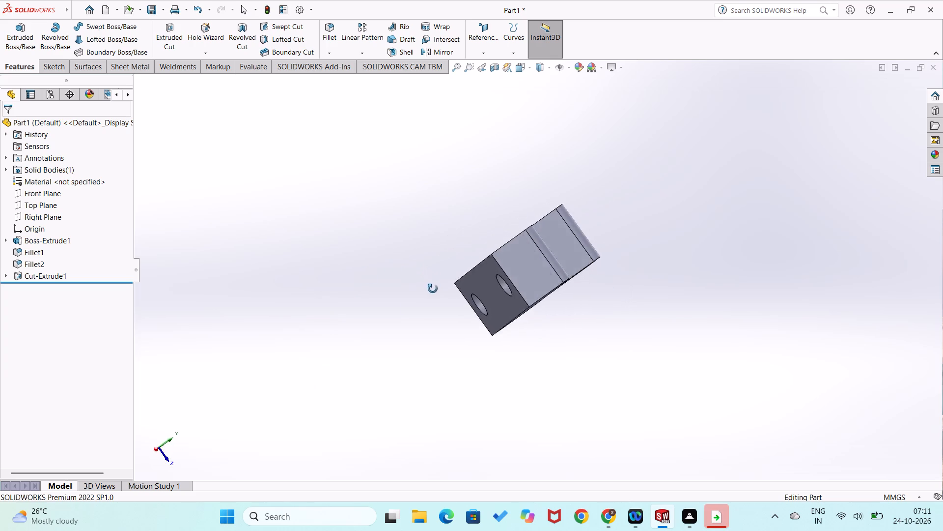
middle_drag(433, 289, 302, 333)
right_click(515, 245)
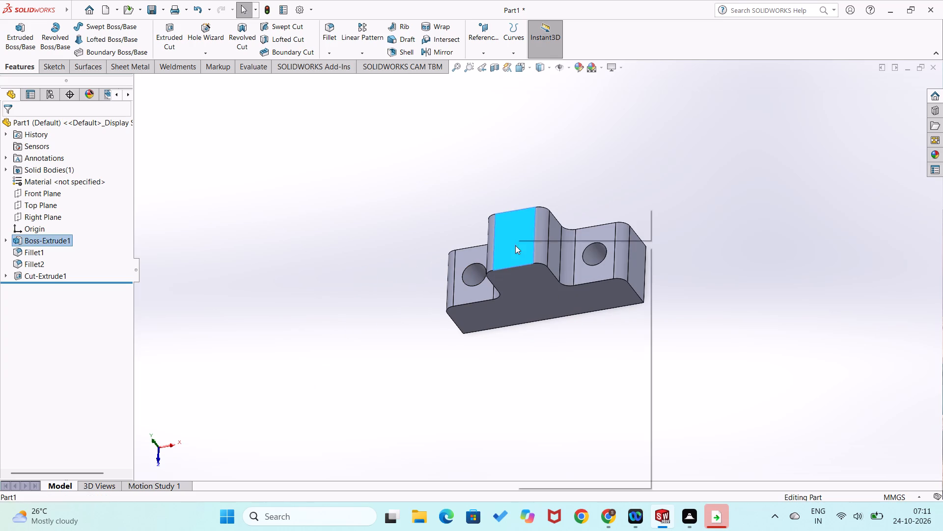
click(539, 236)
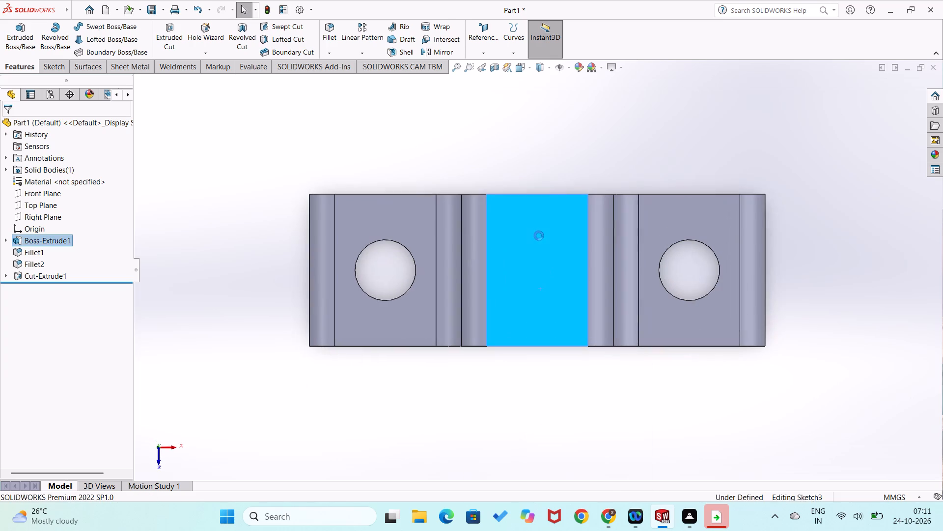
right_drag(473, 114, 415, 157)
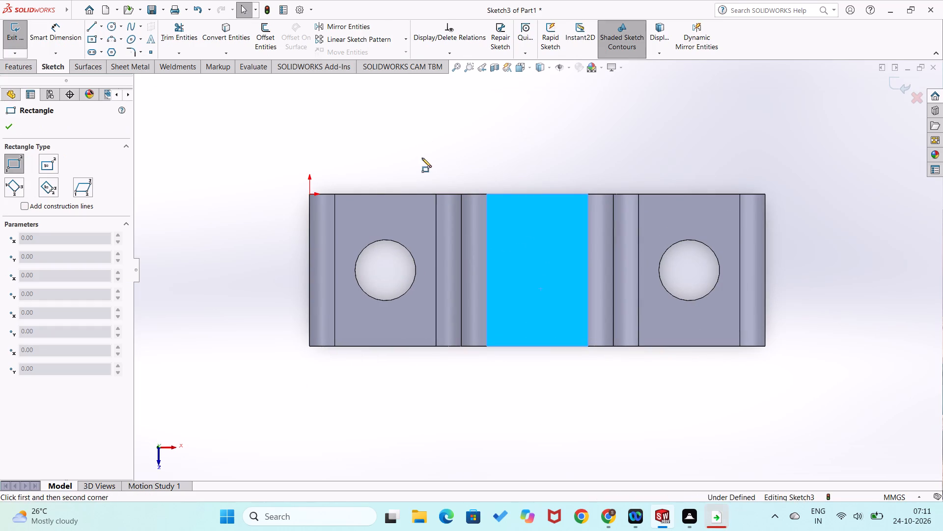
right_drag(493, 151, 400, 165)
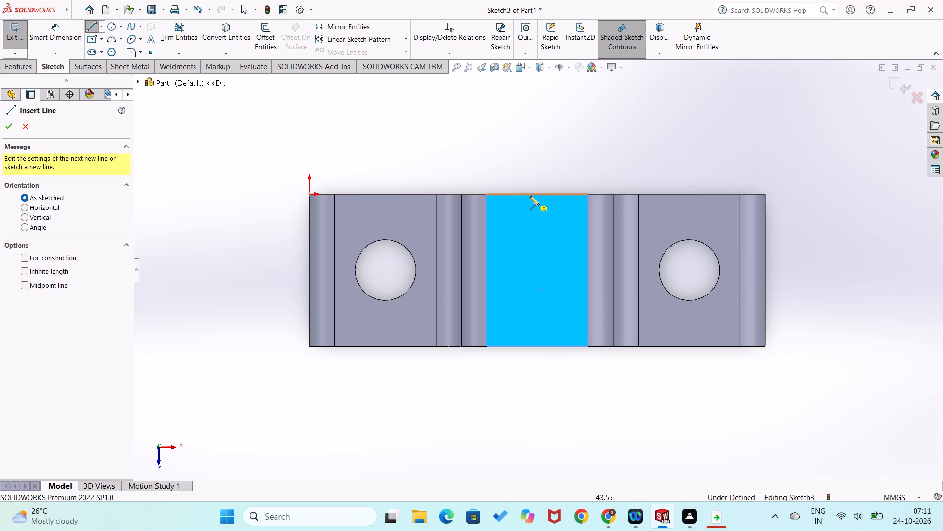
click(538, 196)
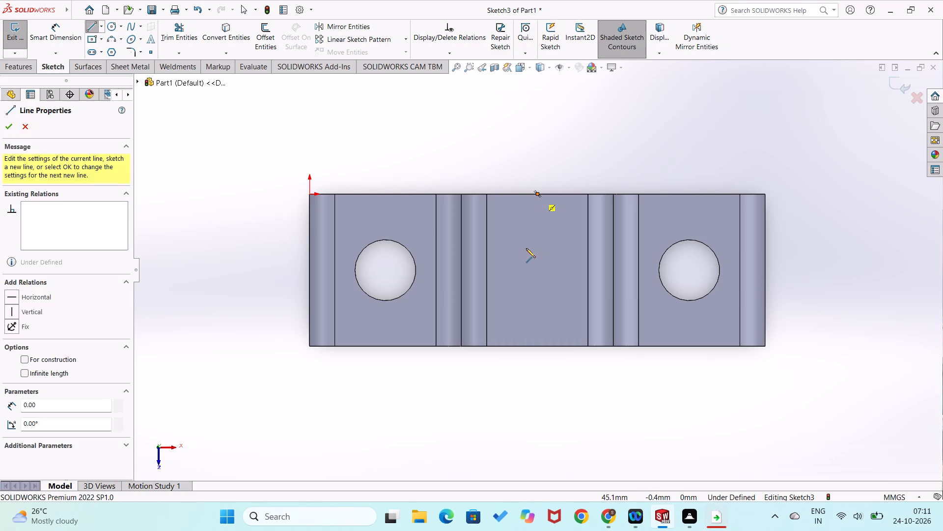
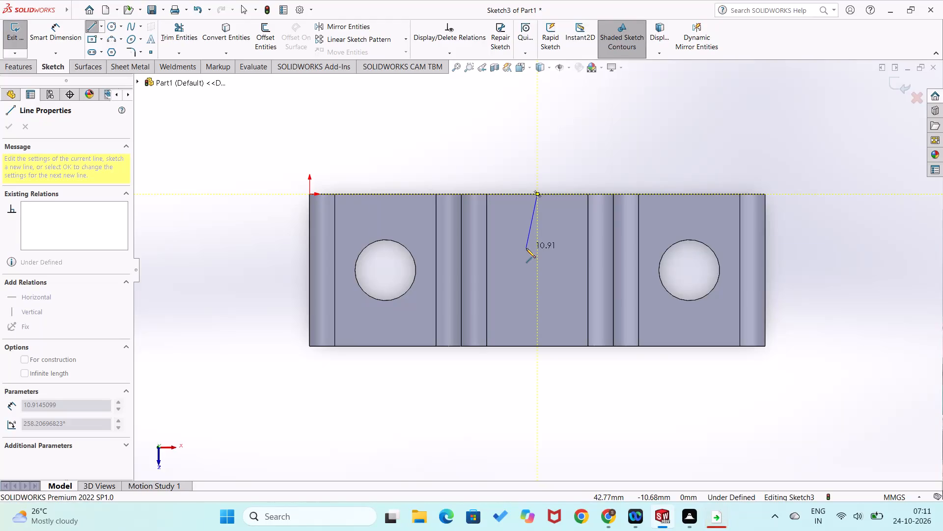
Finish the 30 mm vertical line at the midpoint of the central block's front edge and make it construction geometry.
click(537, 348)
right_click(537, 348)
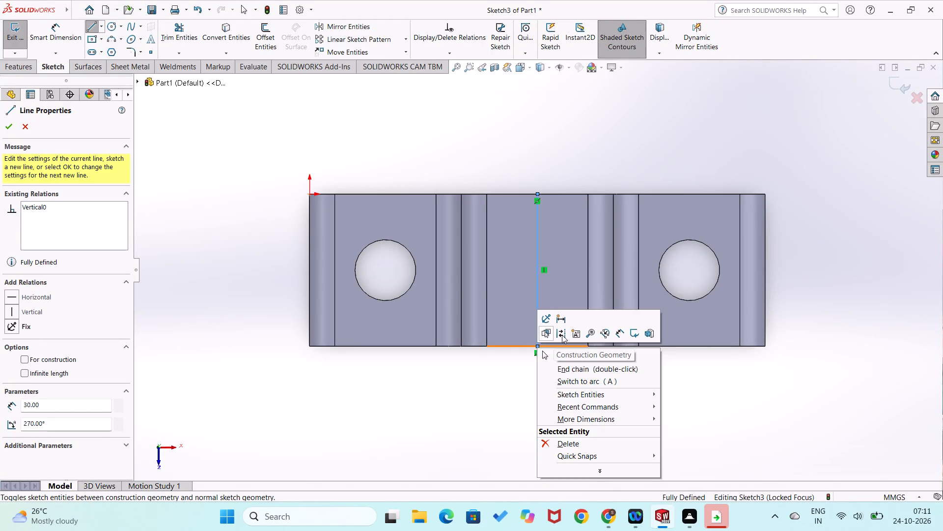
click(560, 334)
Draw a circle centred on the central construction line's midpoint and dimension its diameter to 12 mm.
right_drag(505, 392, 573, 397)
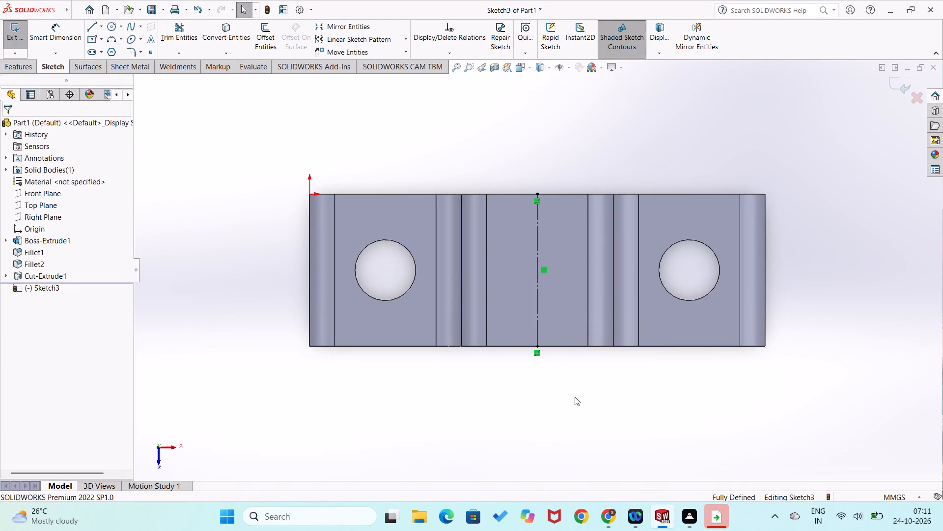
click(536, 269)
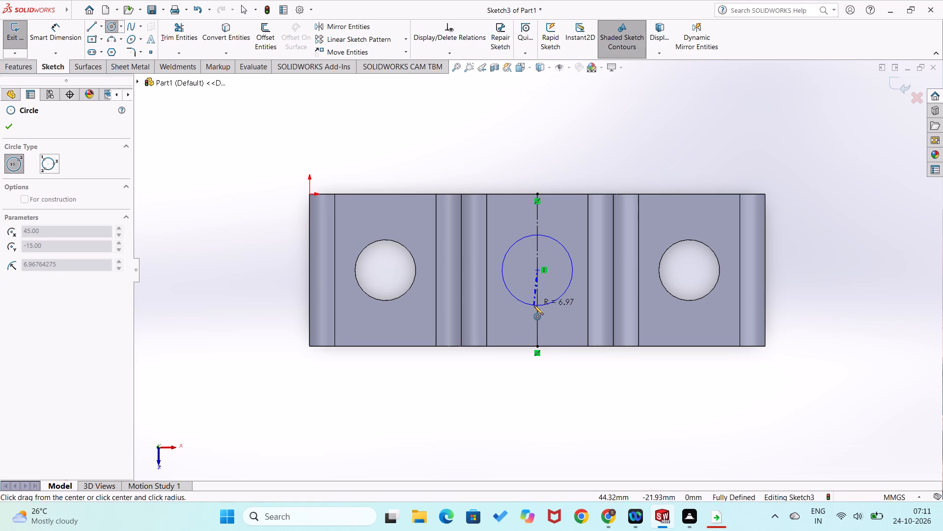
click(534, 305)
right_drag(537, 323, 607, 199)
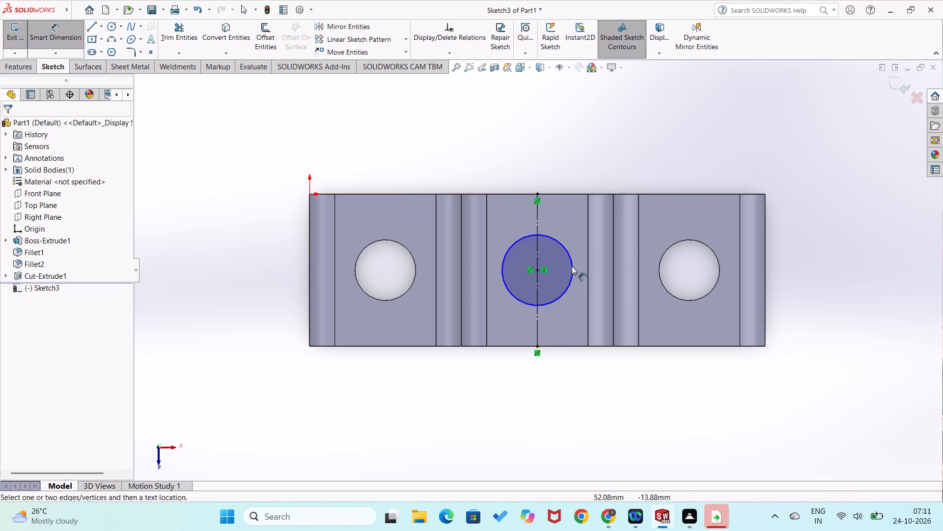
click(572, 266)
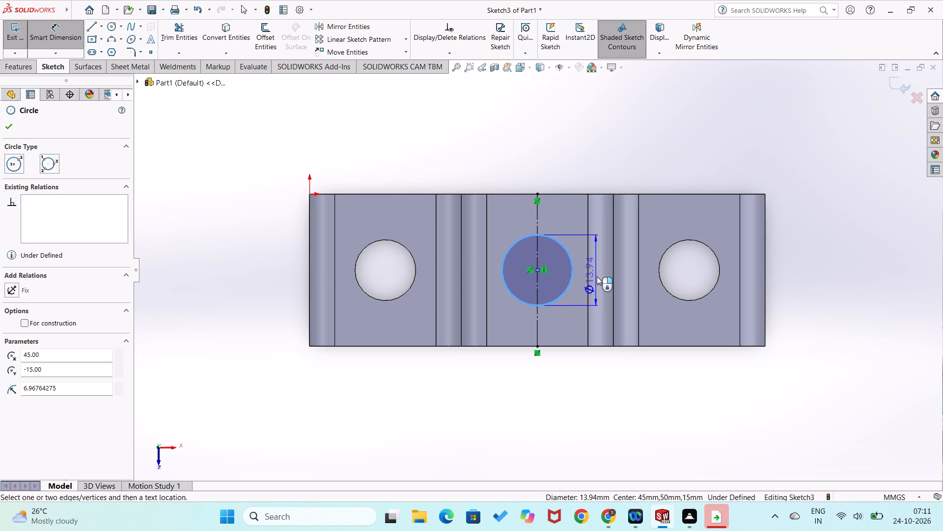
click(597, 276)
text(12)
key(Return)
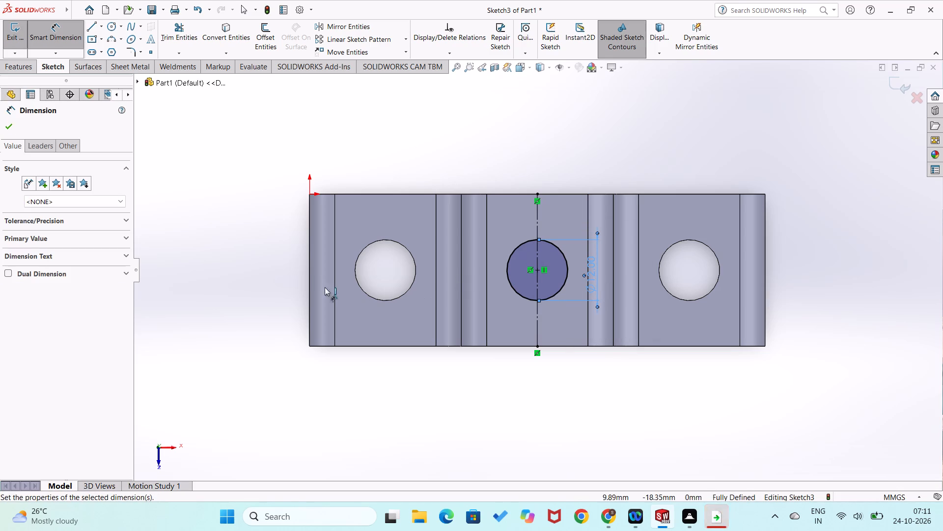
click(260, 301)
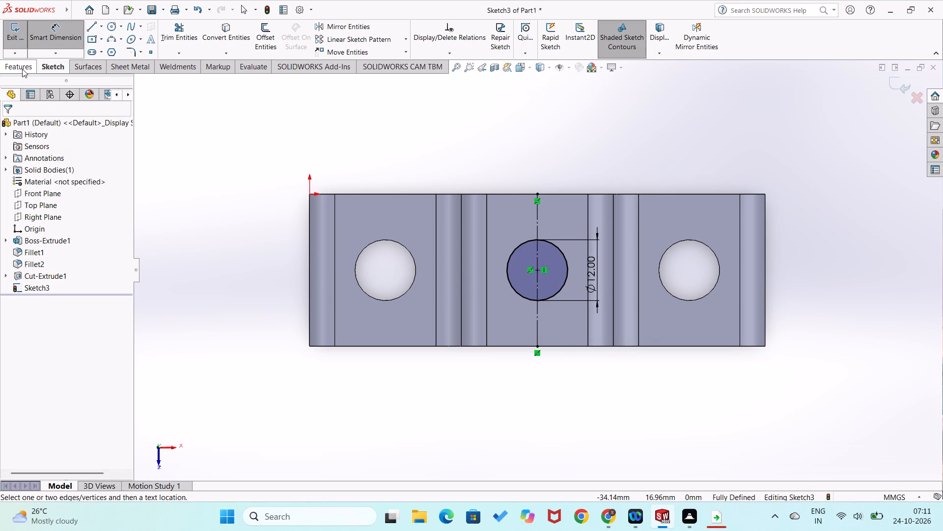
Cut-extrude the central circle down through the block with a blind depth of 60 mm.
click(22, 69)
click(170, 43)
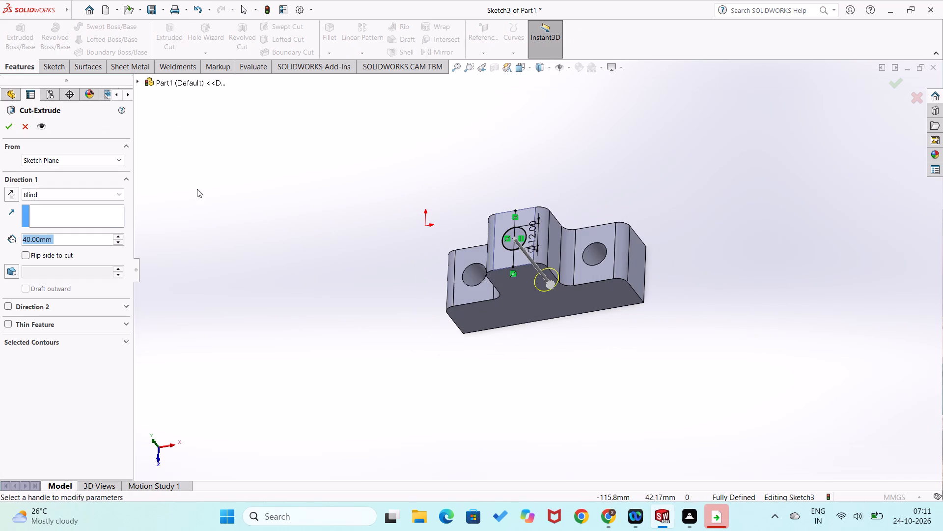
double_click(116, 236)
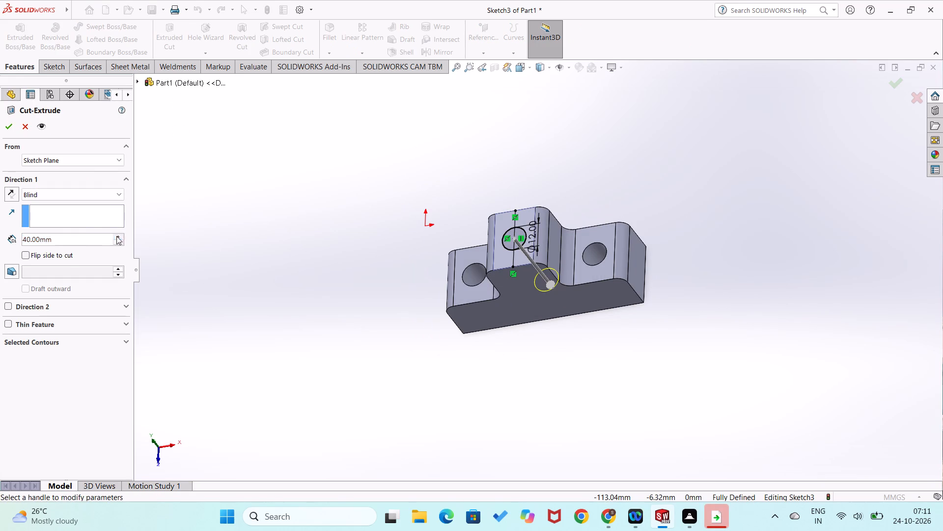
middle_drag(315, 424, 351, 303)
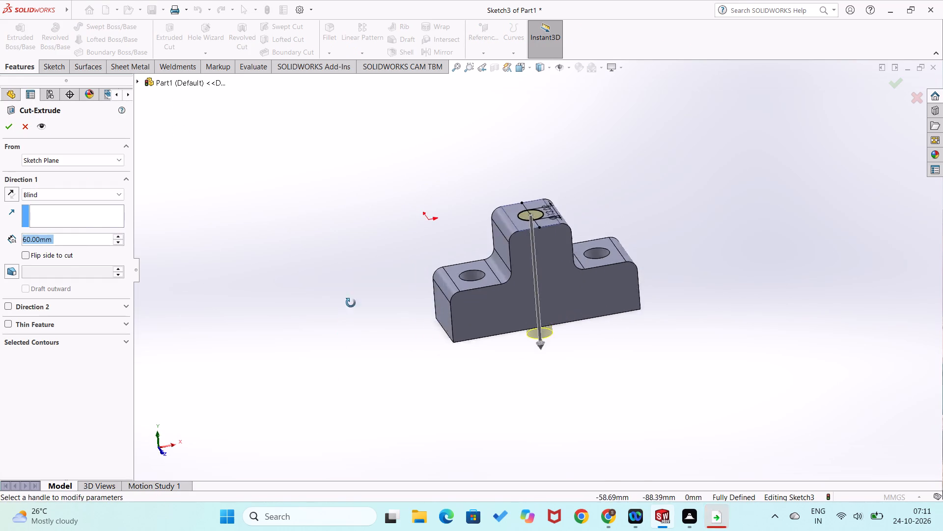
middle_drag(351, 303, 353, 293)
click(7, 123)
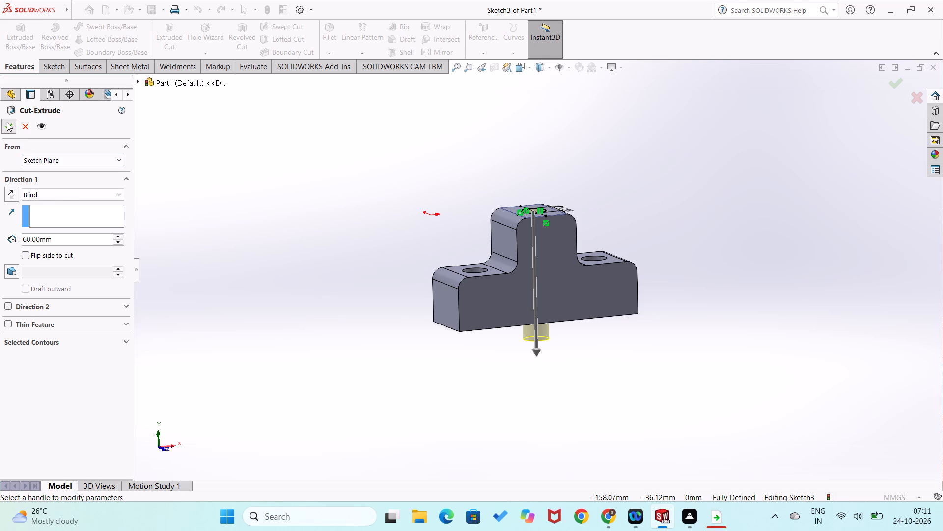
click(226, 325)
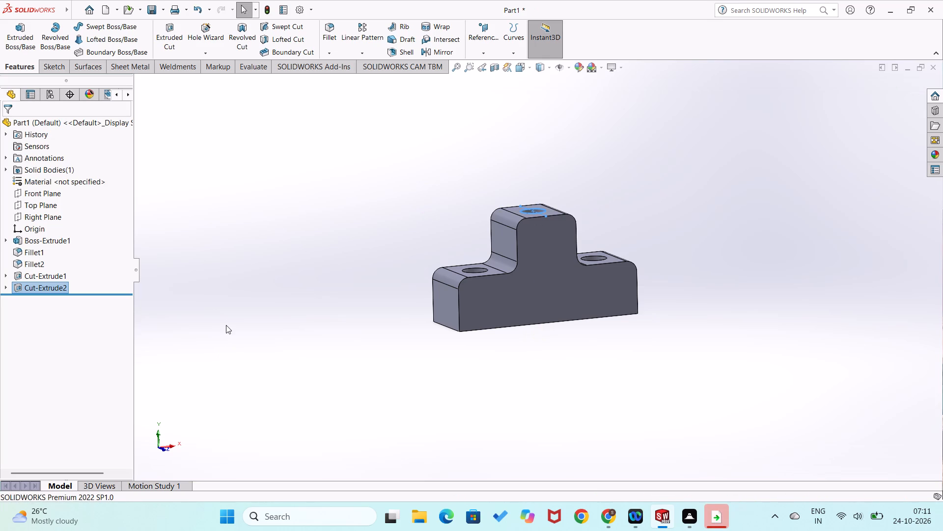
Fillet the front face's side and stepped top edges with a 5 mm radius, using tangent propagation from its -X vertical edge.
middle_drag(330, 293, 218, 433)
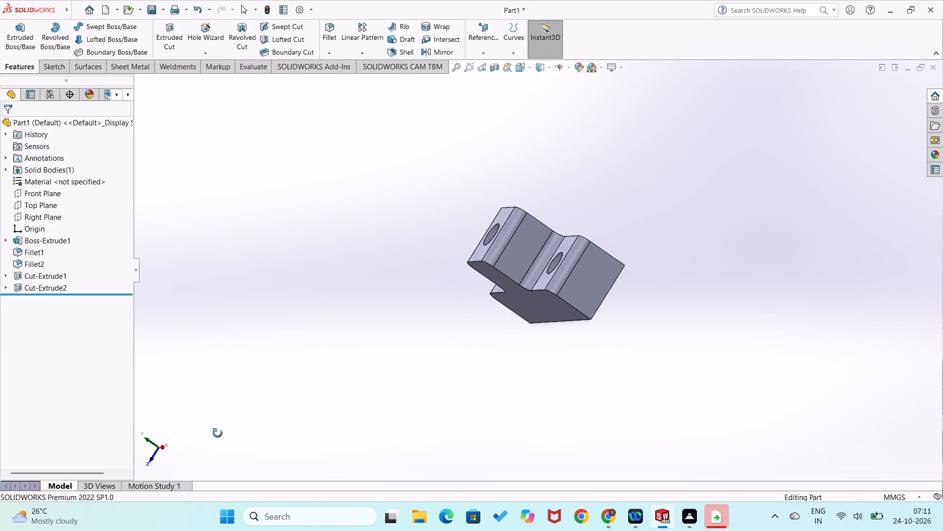
middle_drag(218, 433, 351, 414)
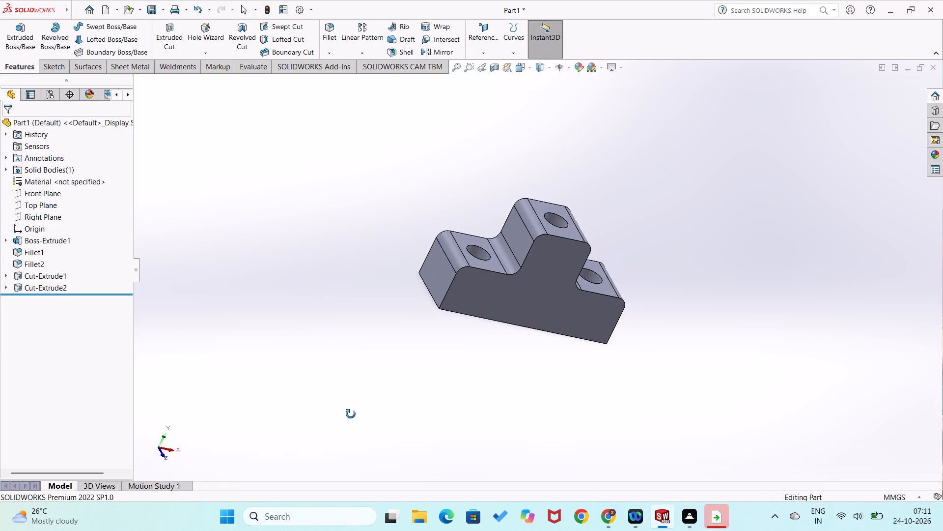
middle_drag(351, 414, 355, 421)
click(327, 50)
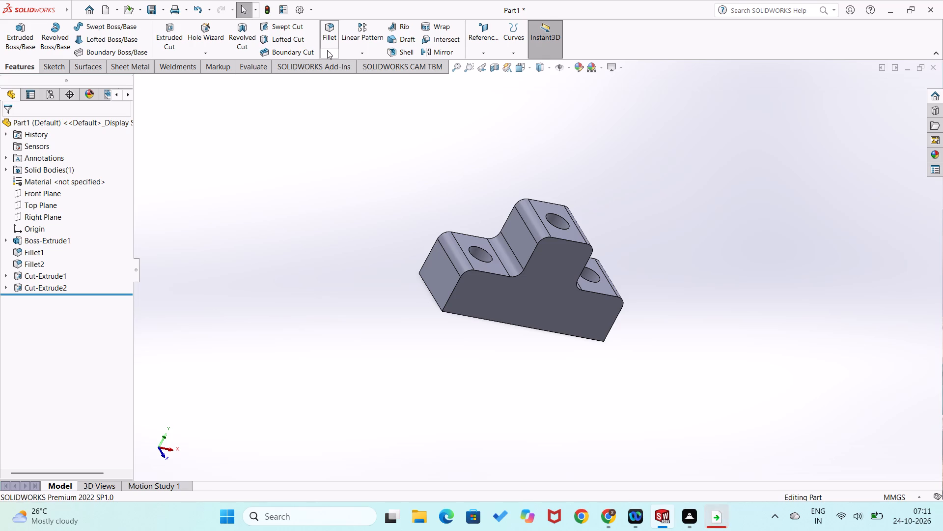
click(328, 62)
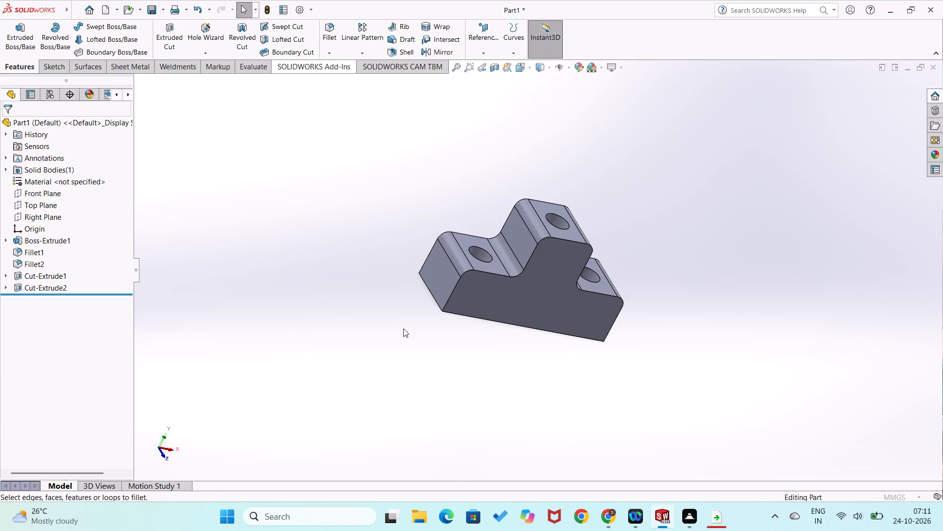
click(447, 297)
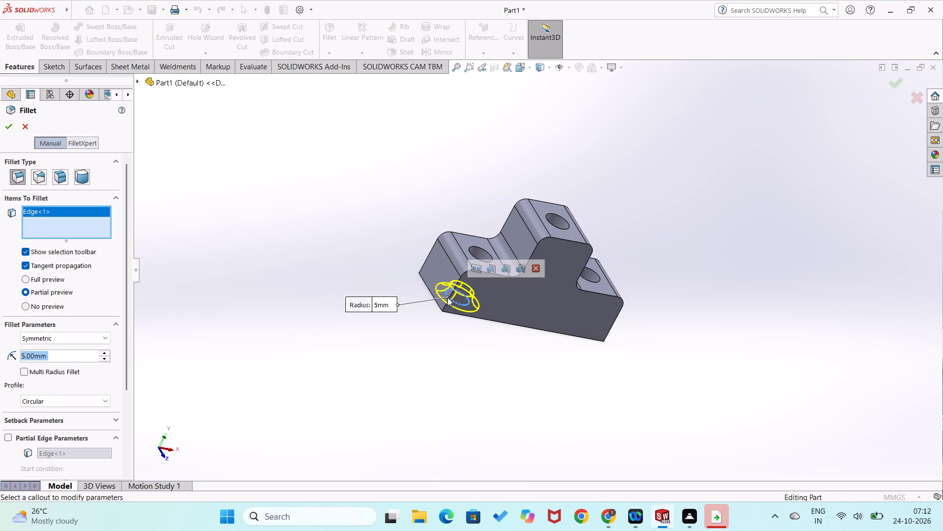
middle_drag(430, 345, 519, 241)
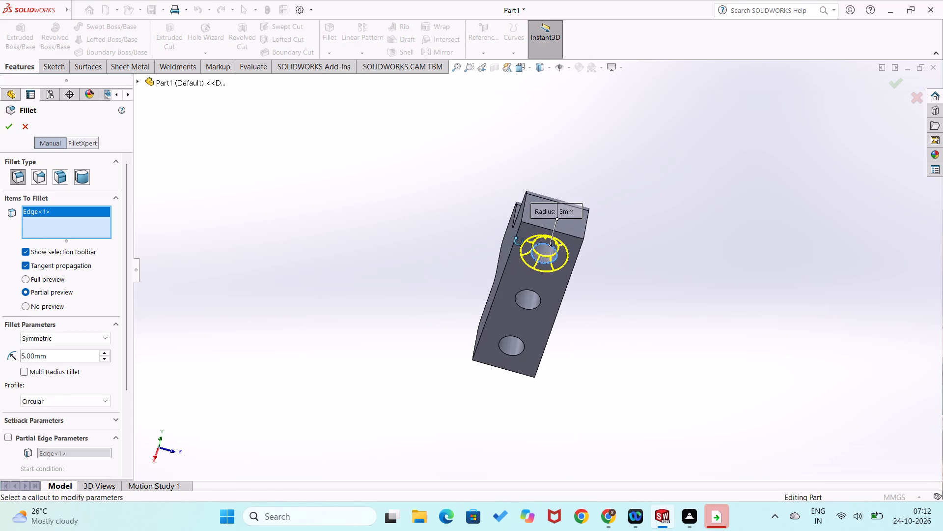
middle_drag(519, 241, 467, 314)
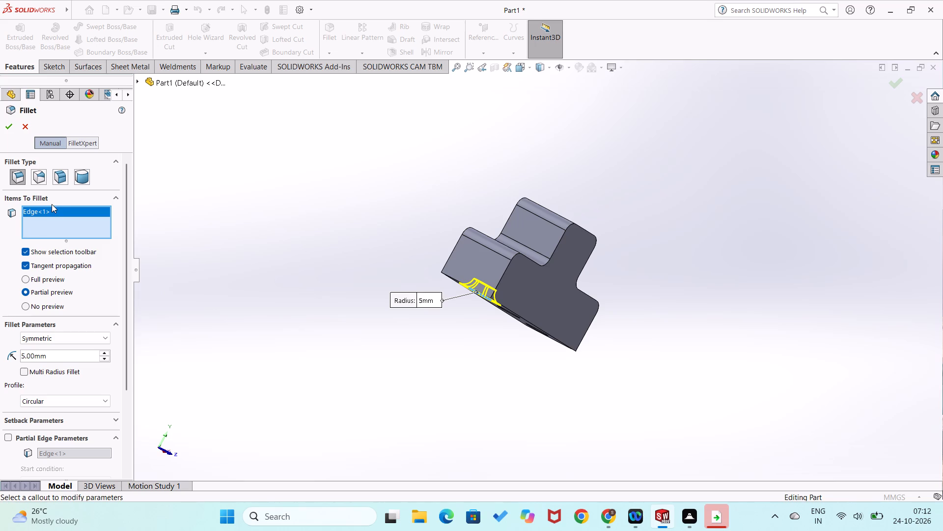
right_click(54, 211)
drag(88, 226, 88, 233)
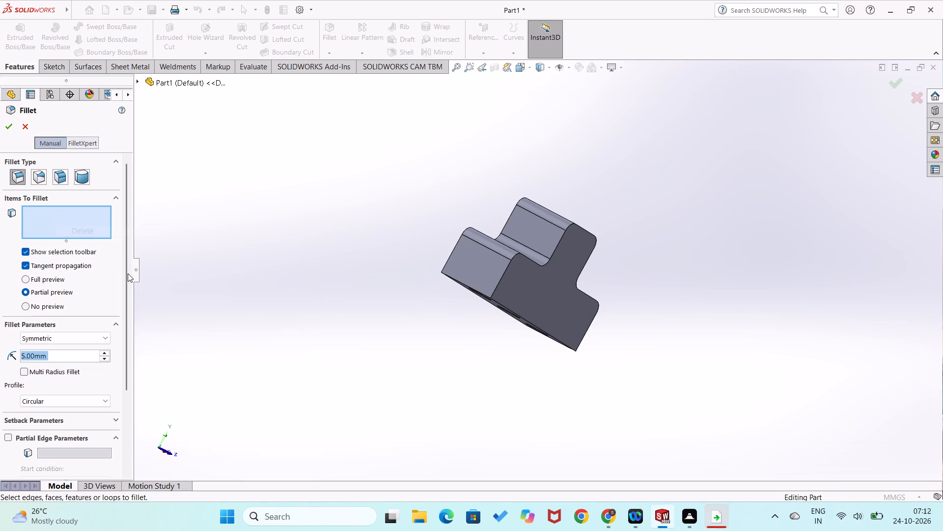
middle_drag(302, 347, 232, 359)
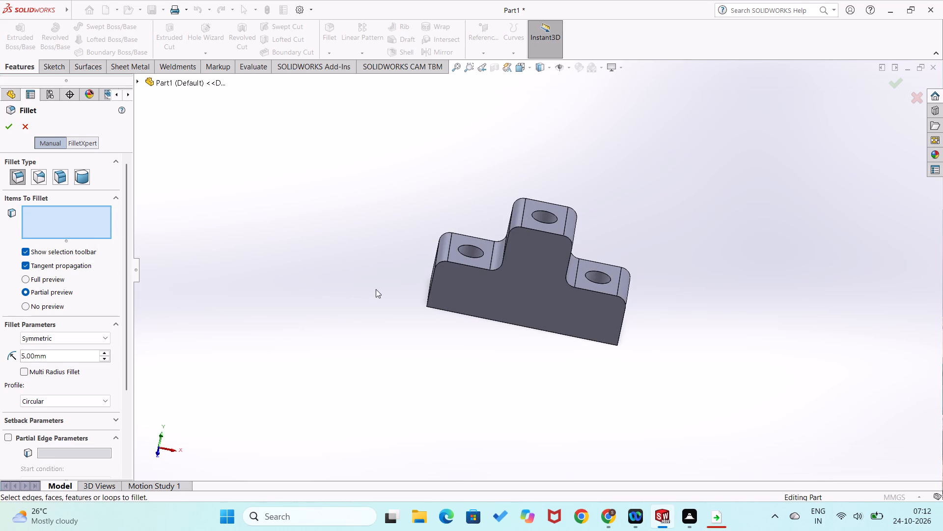
middle_drag(393, 296, 447, 323)
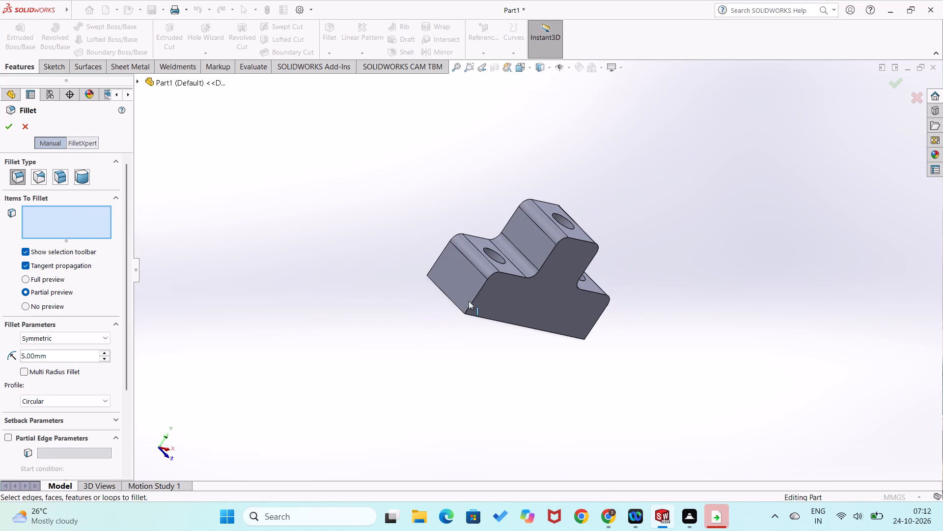
click(475, 297)
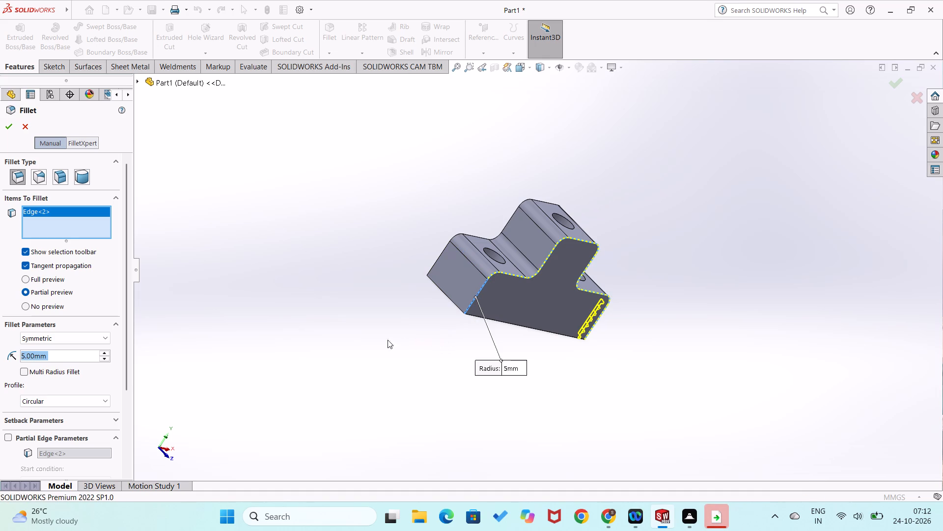
click(16, 128)
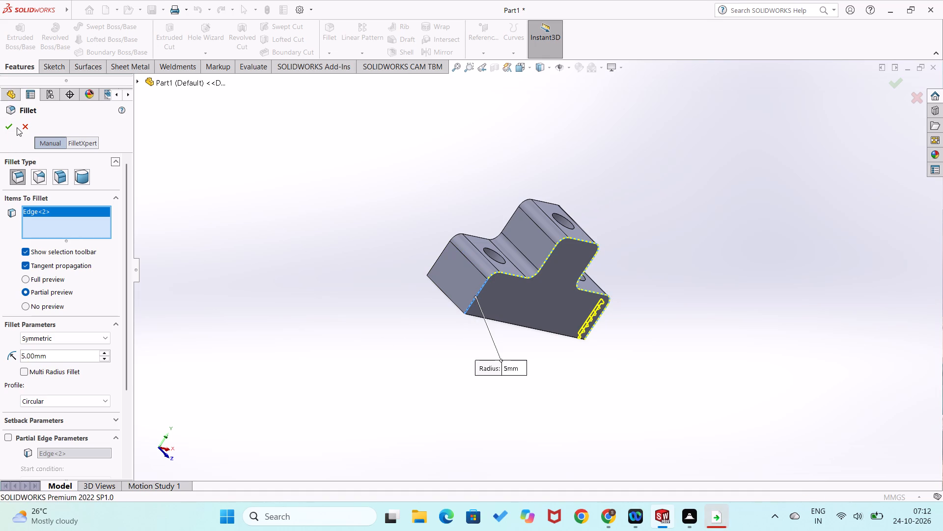
click(5, 126)
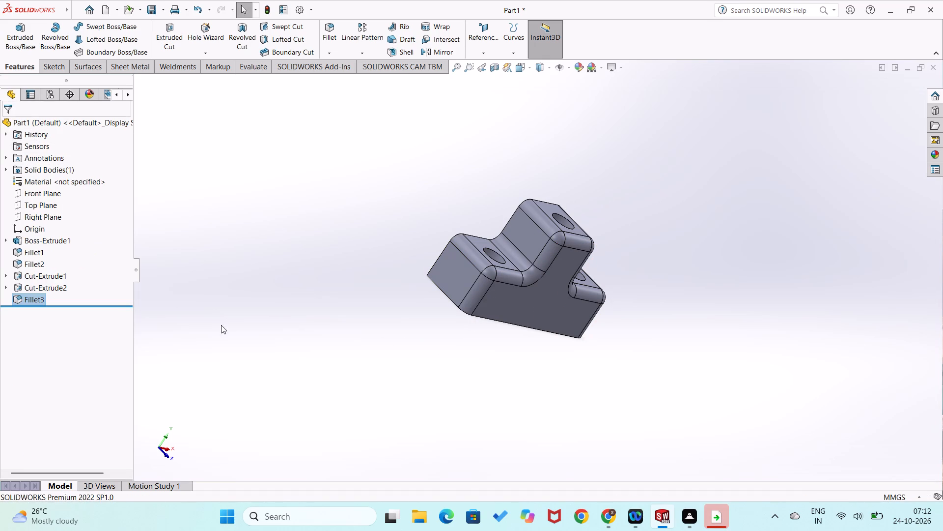
Fillet all edges of the block's back face with a 5 mm radius by selecting the whole face.
middle_drag(344, 294, 449, 374)
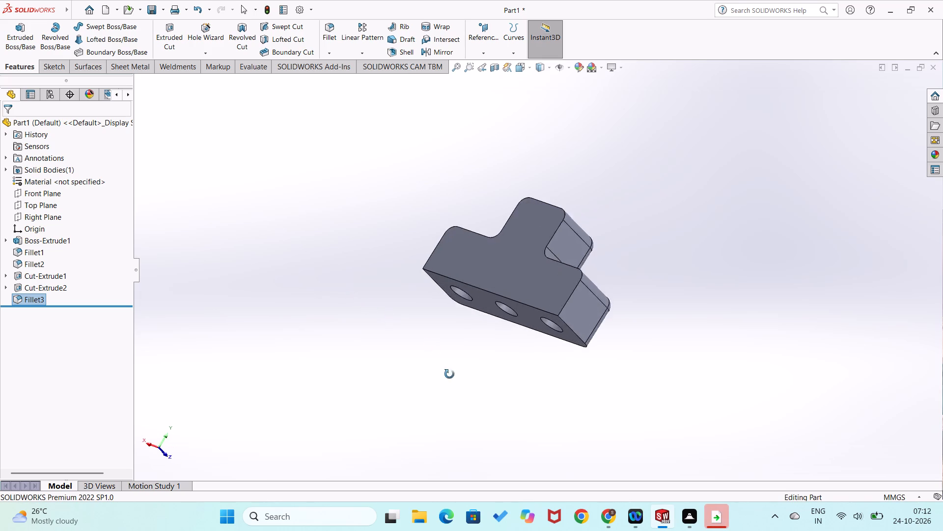
middle_drag(449, 374, 396, 488)
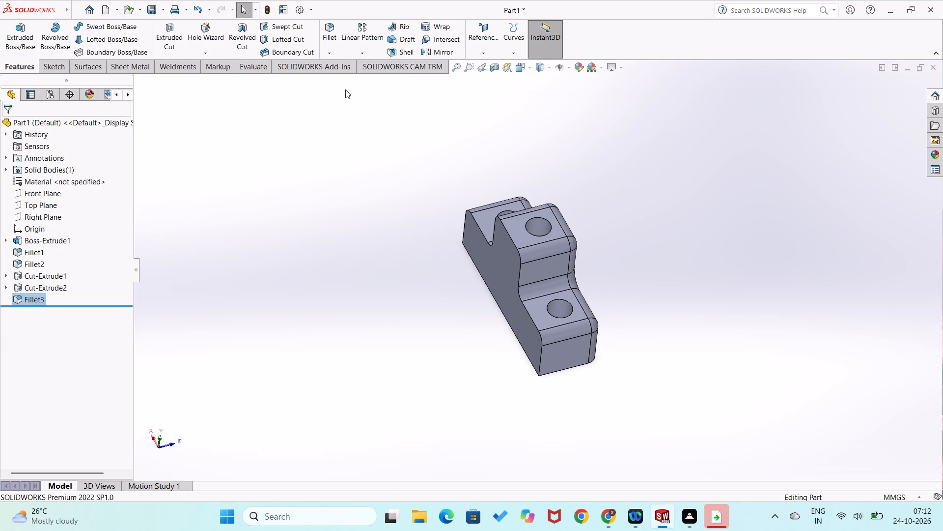
click(325, 54)
click(328, 63)
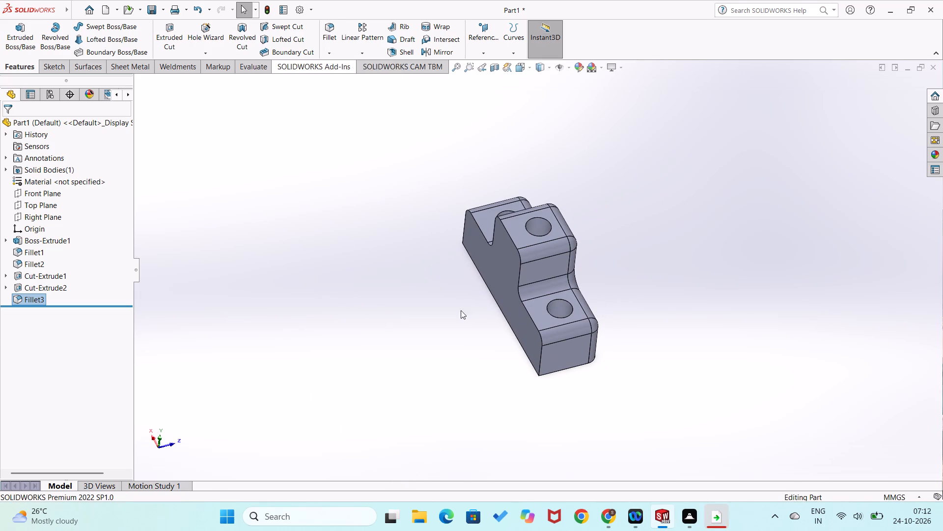
click(538, 364)
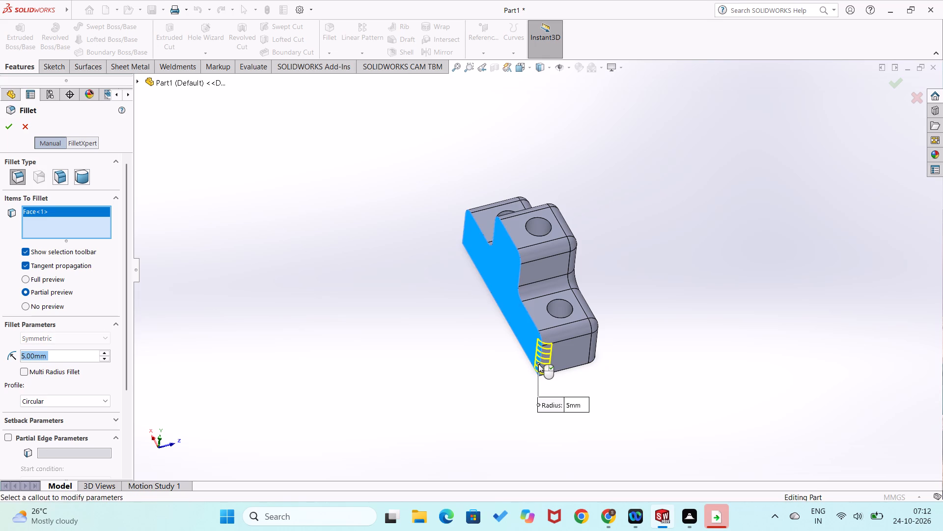
click(9, 126)
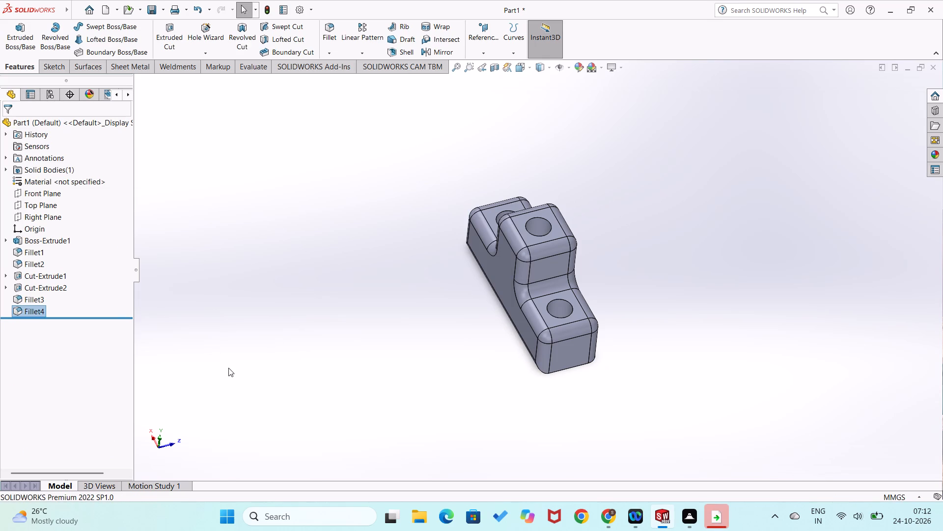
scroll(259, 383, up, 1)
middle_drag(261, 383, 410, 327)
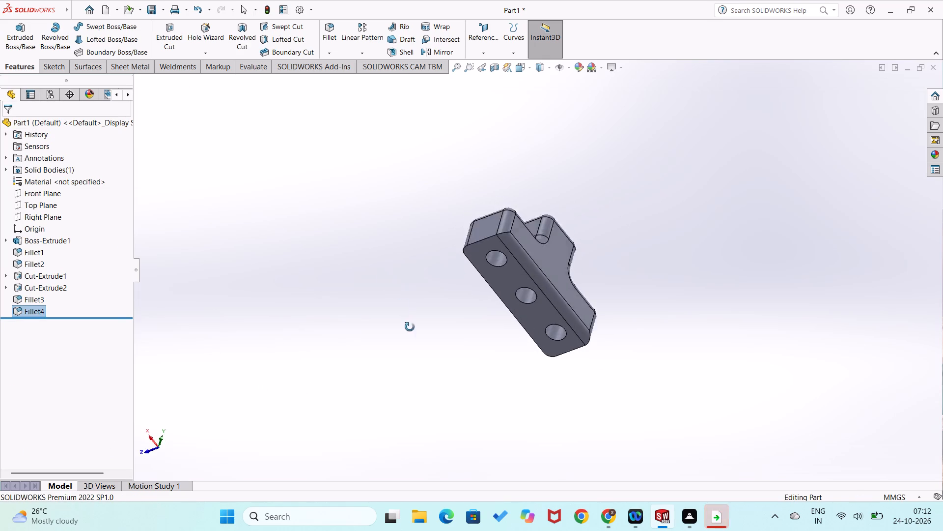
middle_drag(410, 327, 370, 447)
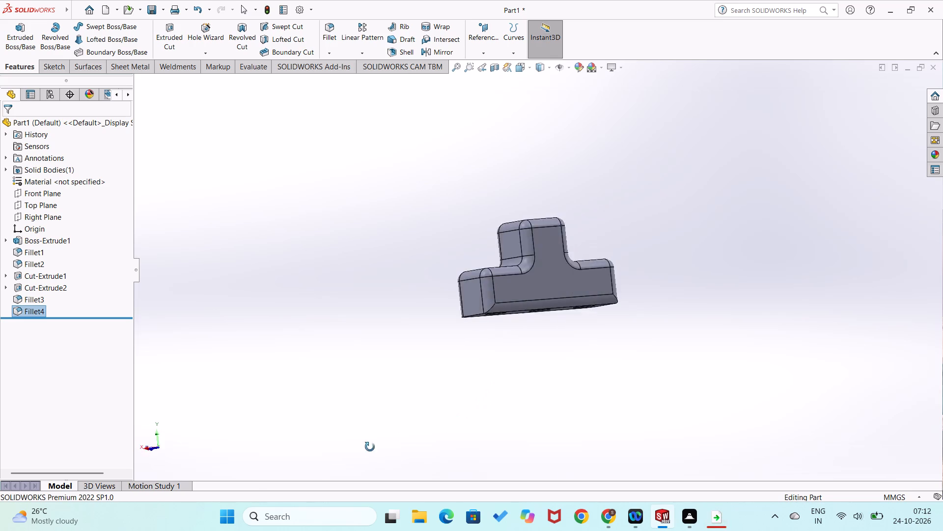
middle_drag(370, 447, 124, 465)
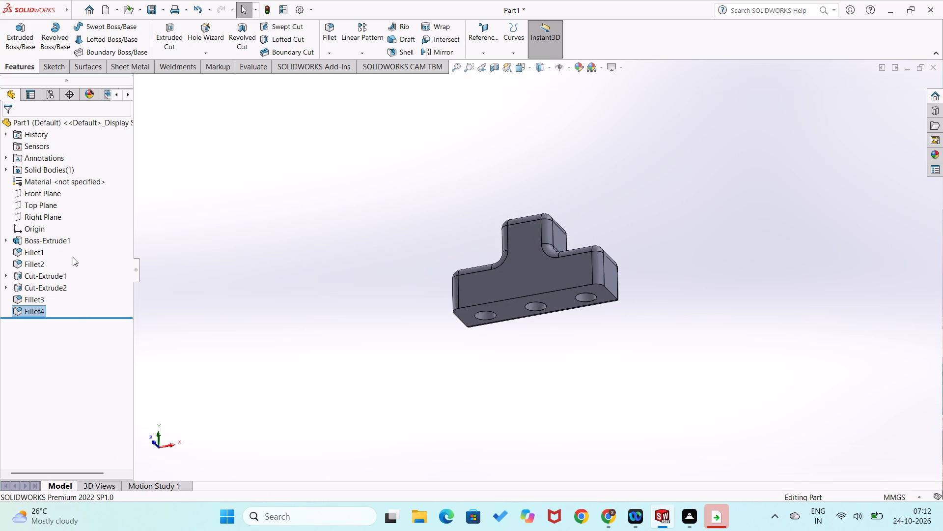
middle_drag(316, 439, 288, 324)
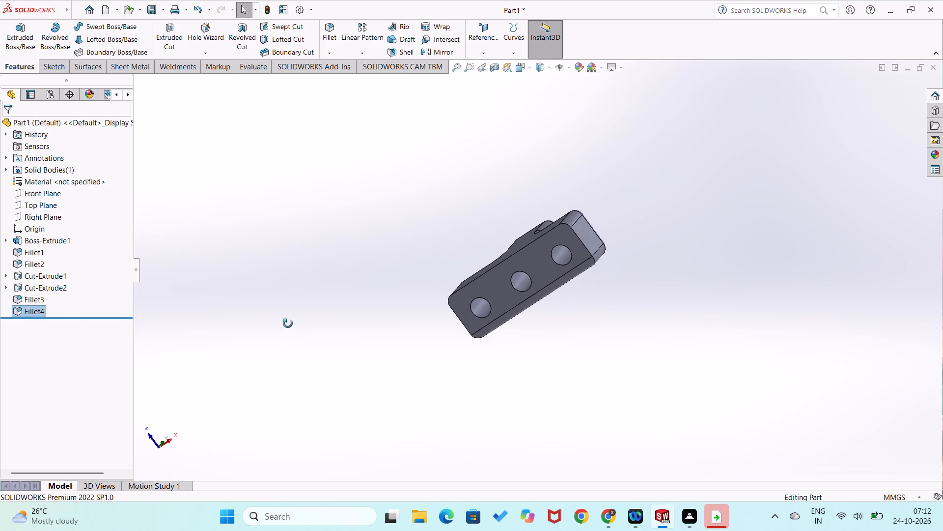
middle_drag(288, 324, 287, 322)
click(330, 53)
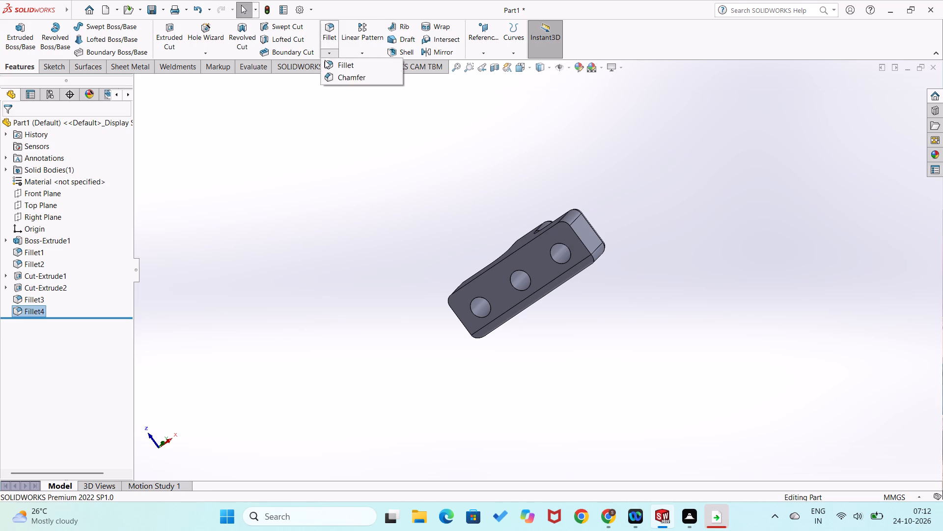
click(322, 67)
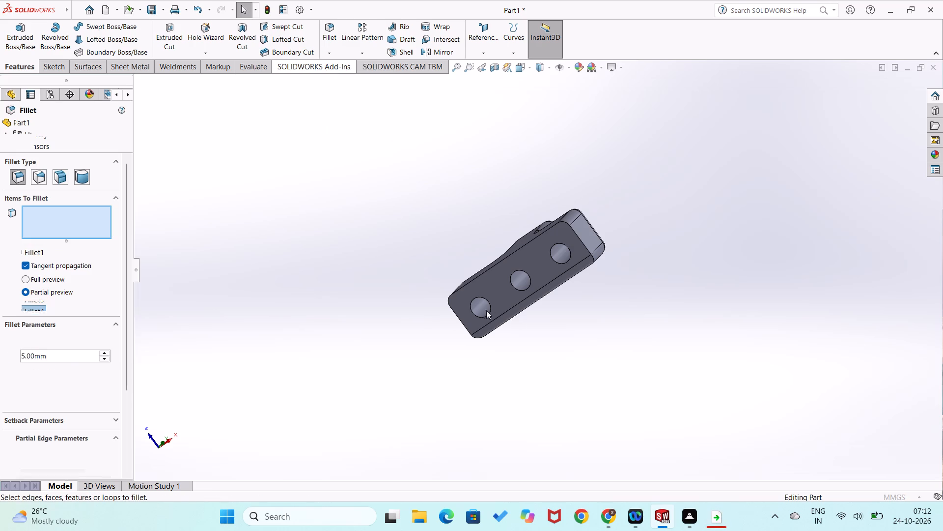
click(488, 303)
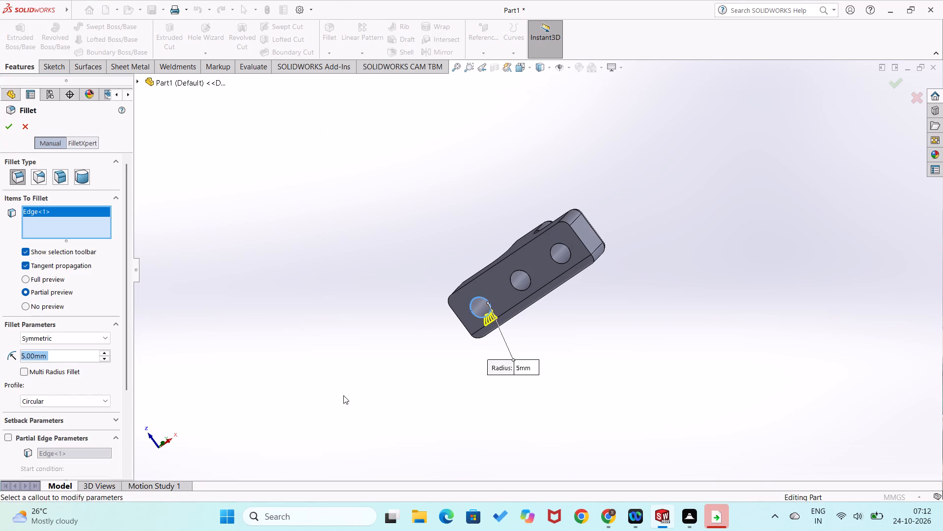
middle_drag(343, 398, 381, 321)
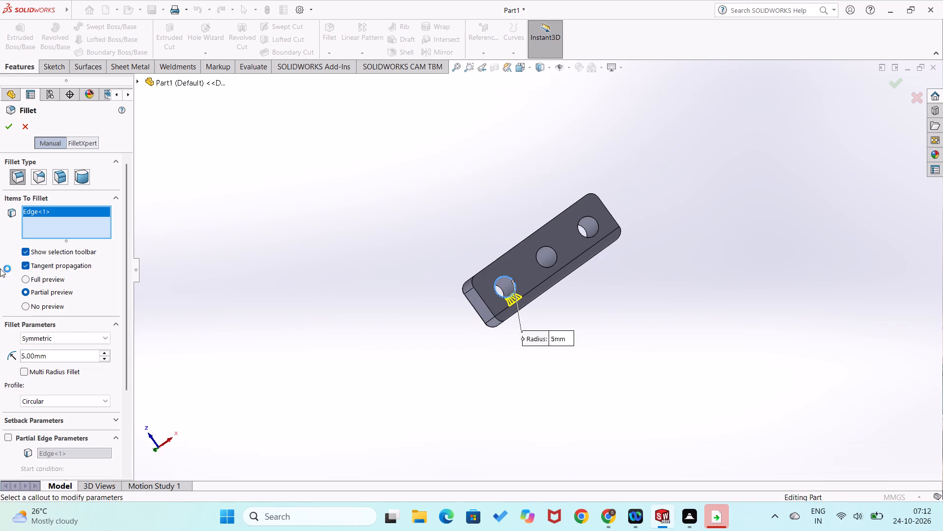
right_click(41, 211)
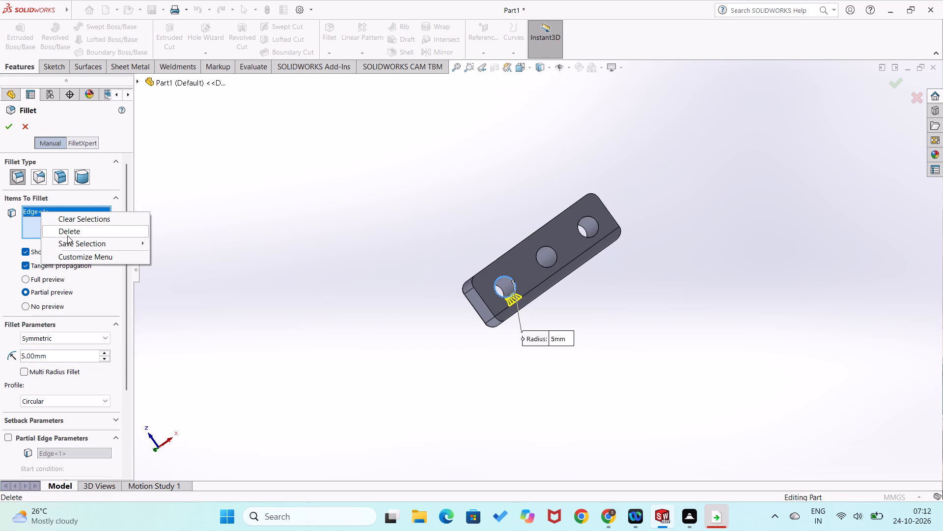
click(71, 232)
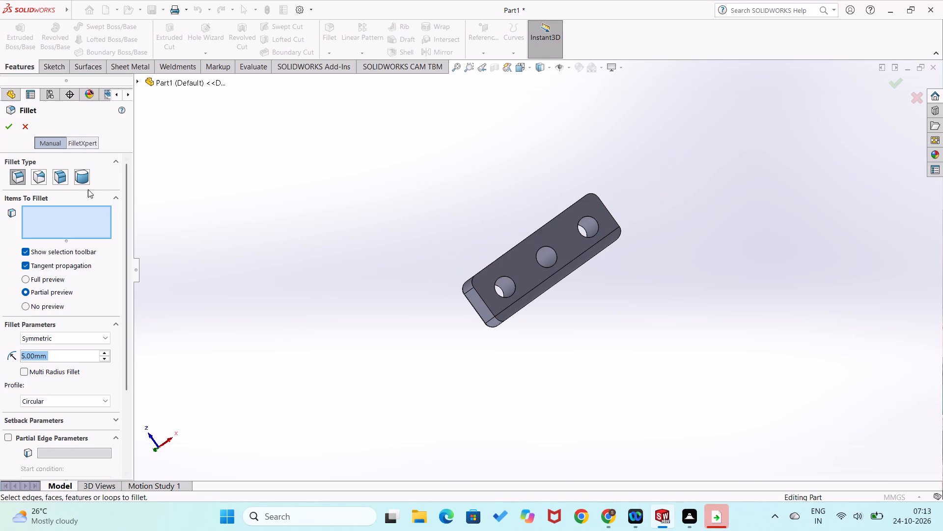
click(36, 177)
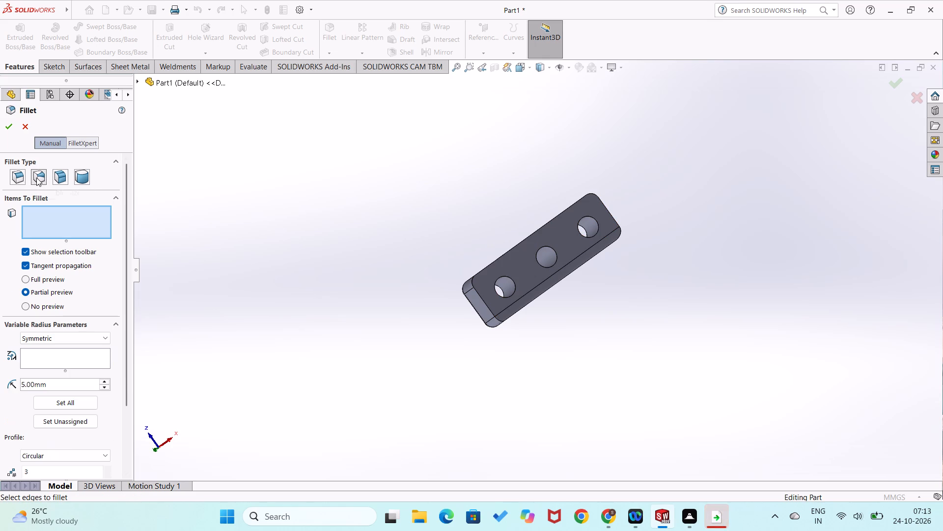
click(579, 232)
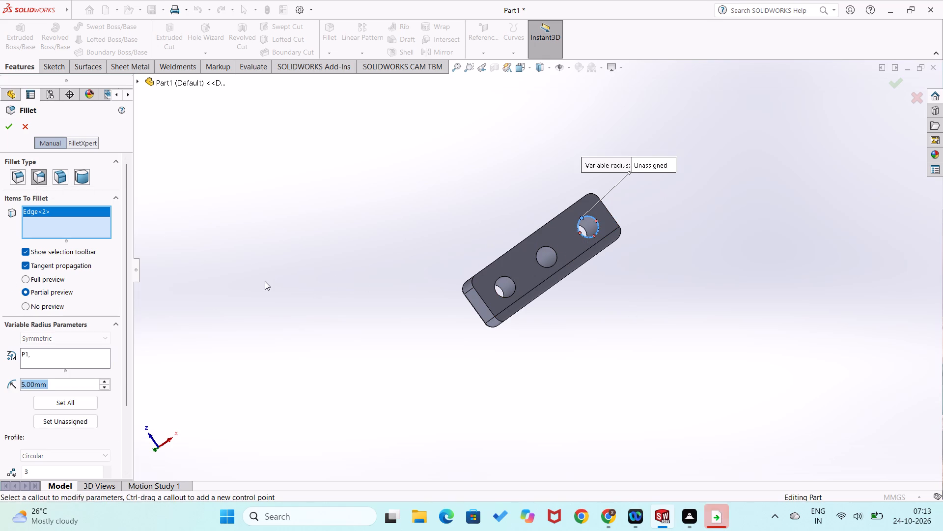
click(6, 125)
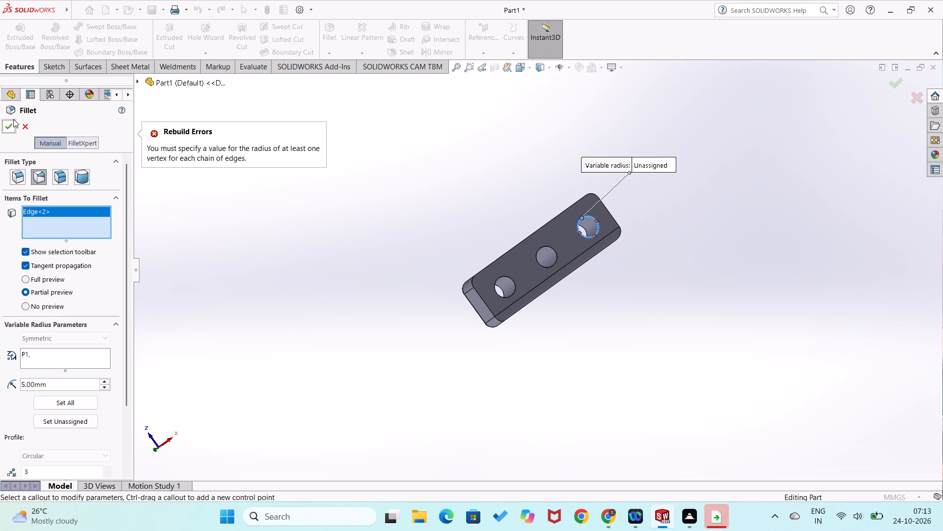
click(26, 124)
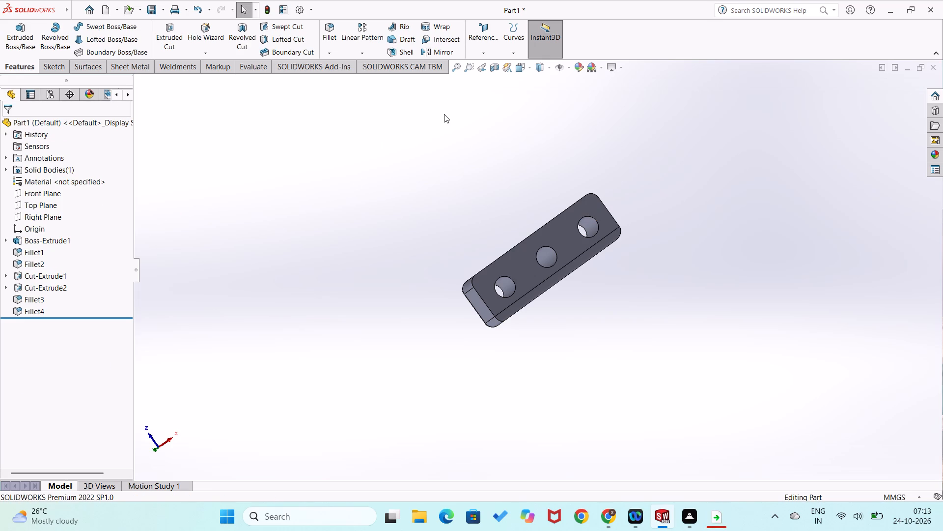
Close the filleted stepped block part without saving it.
middle_drag(493, 159, 557, 311)
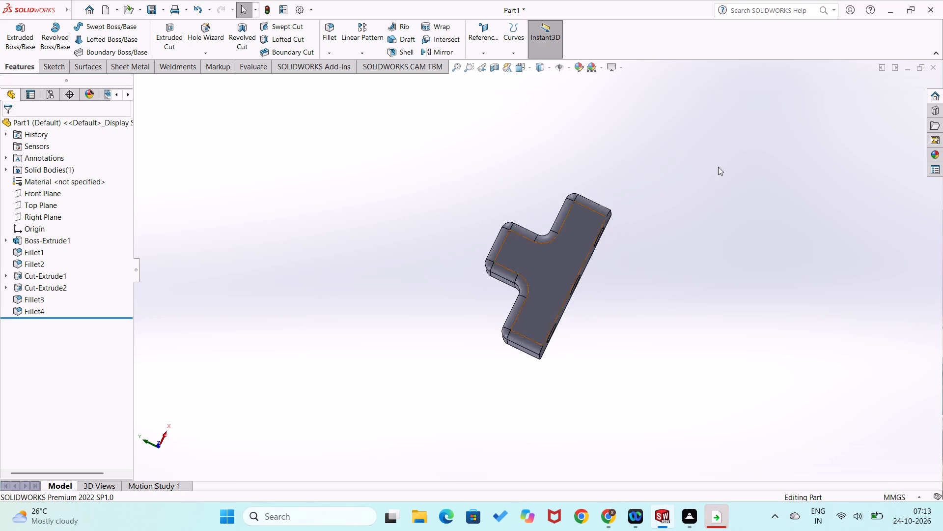
click(931, 70)
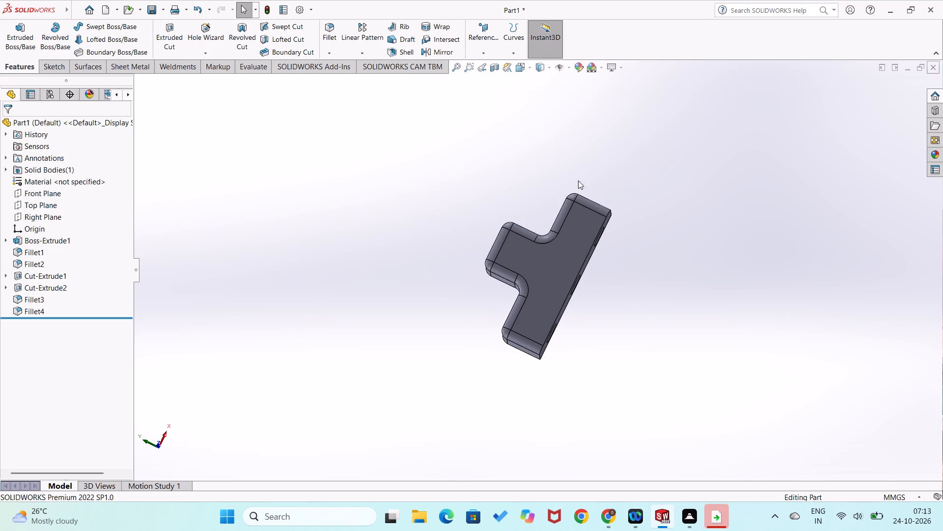
click(417, 273)
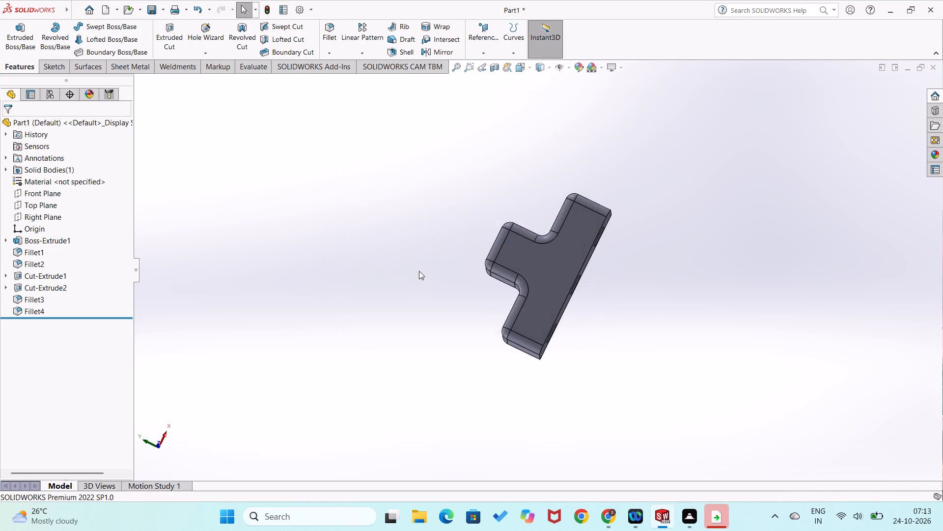
click(46, 41)
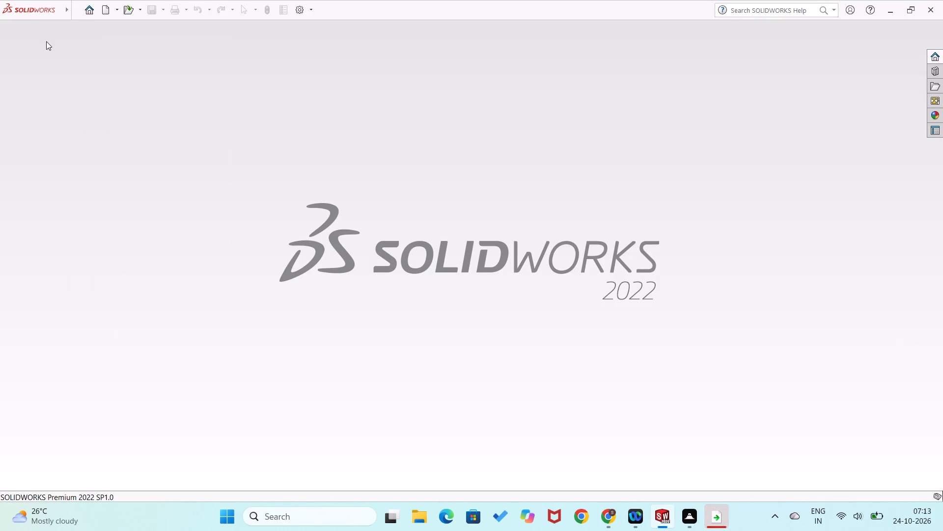
Create a new part document.
click(84, 6)
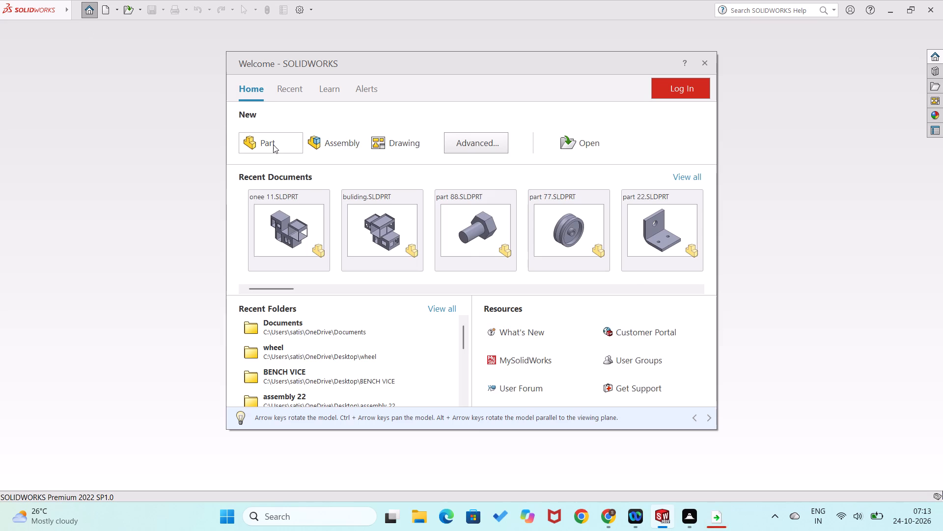
click(273, 145)
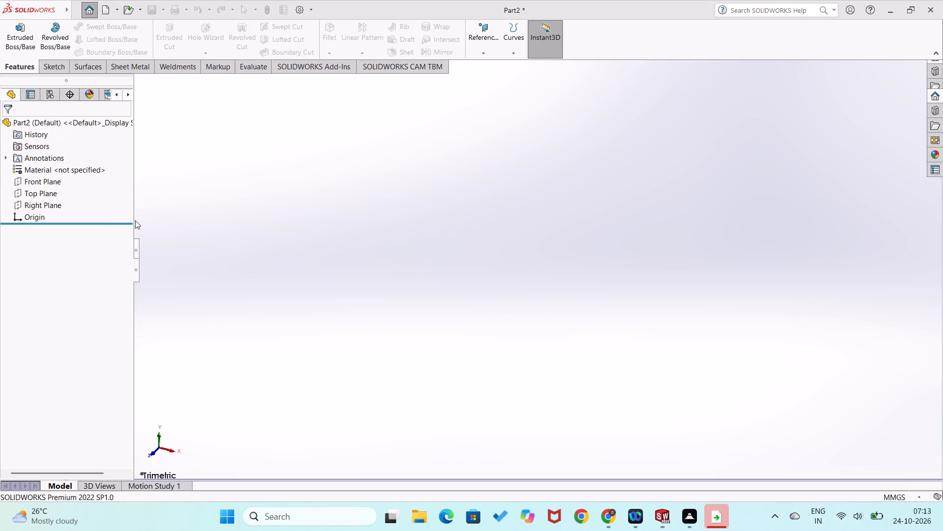
Sketch a corner rectangle about 179 mm by 29 mm on the Front Plane, with its lower corner at the origin.
right_click(46, 178)
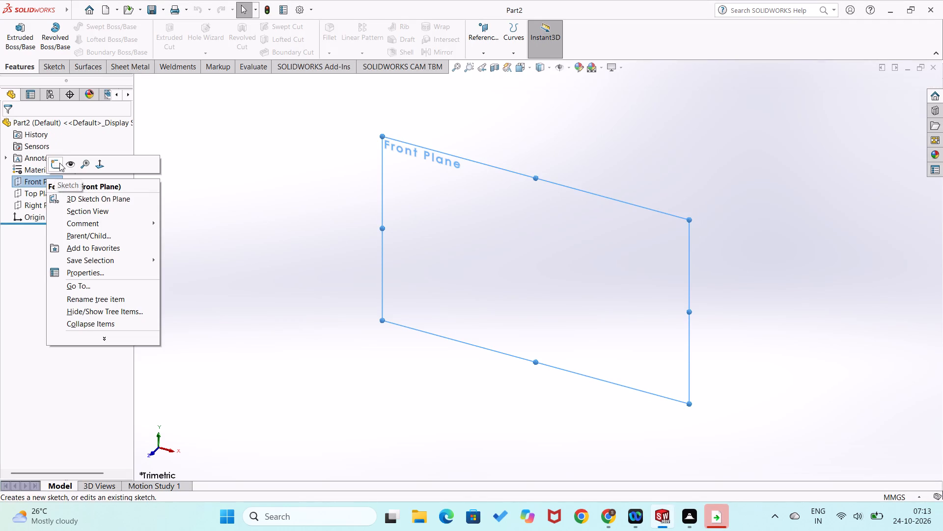
click(59, 163)
right_drag(262, 241, 263, 329)
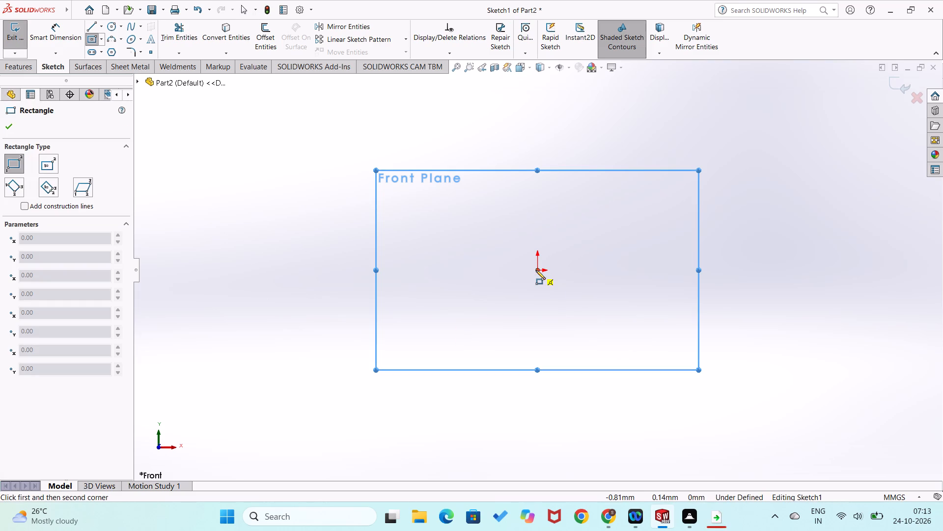
click(536, 270)
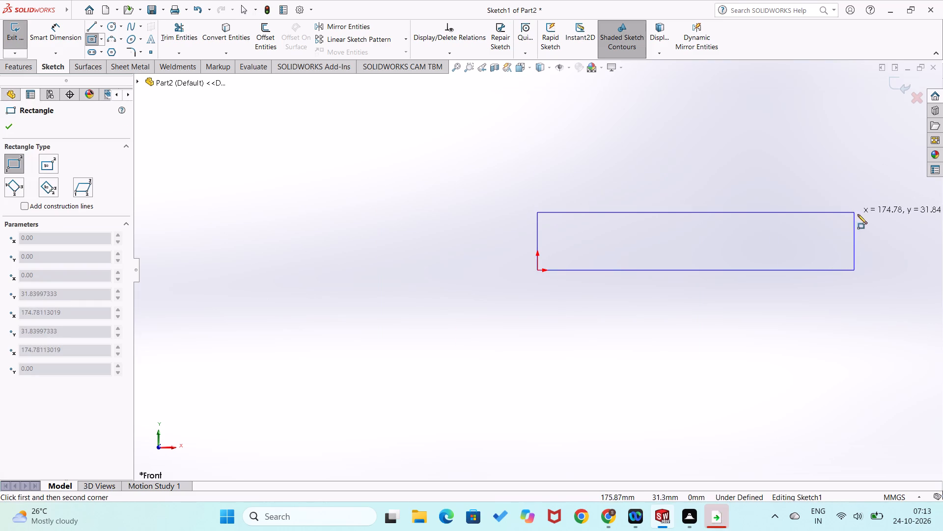
click(862, 218)
Dimension the rectangle's bottom edge to 65 mm and its vertical edge at the origin to 9 mm.
right_drag(509, 351, 501, 336)
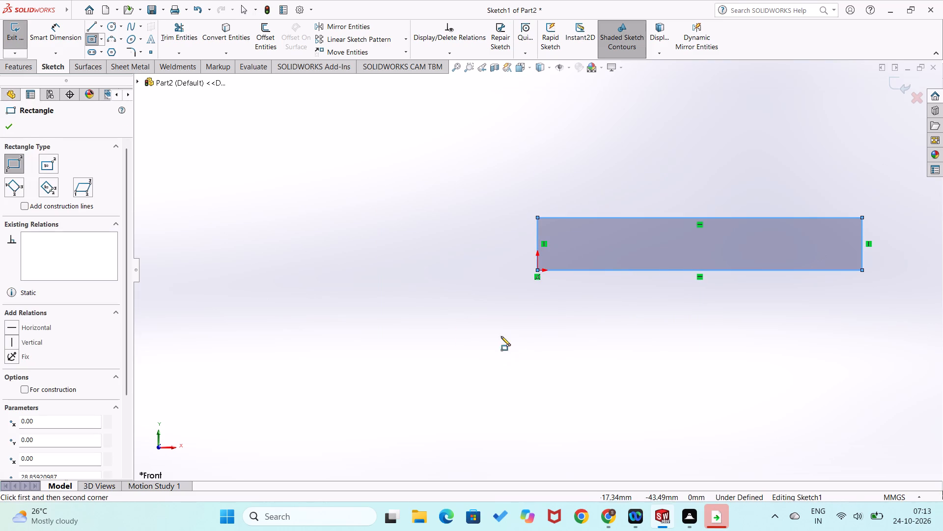
right_drag(501, 336, 520, 205)
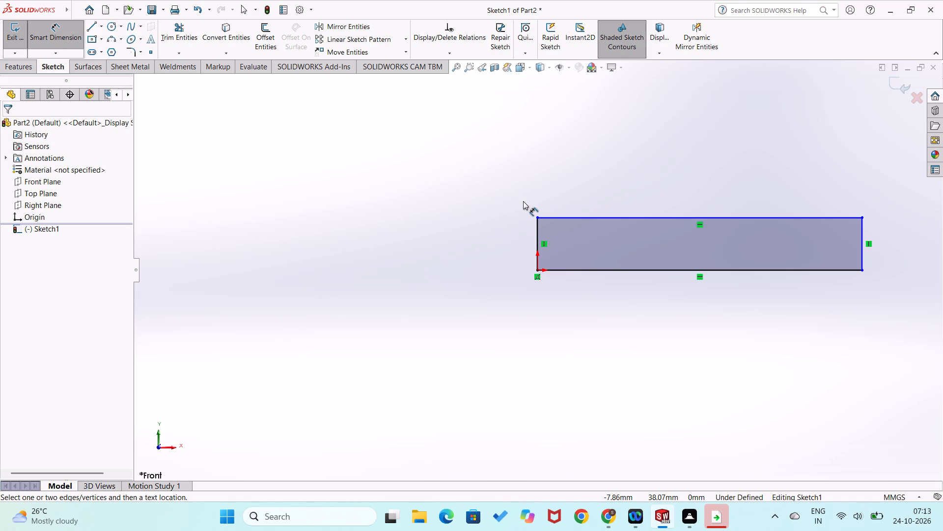
click(591, 268)
click(591, 305)
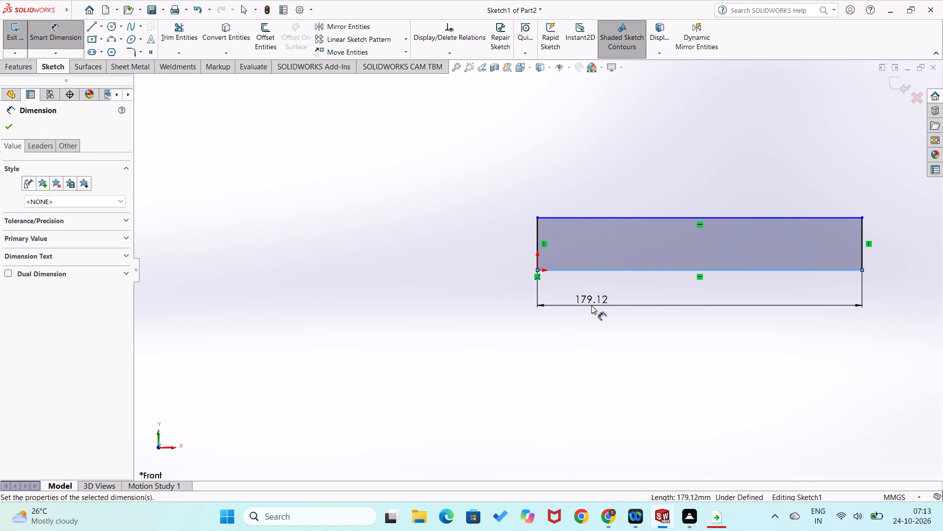
text(65)
key(Return)
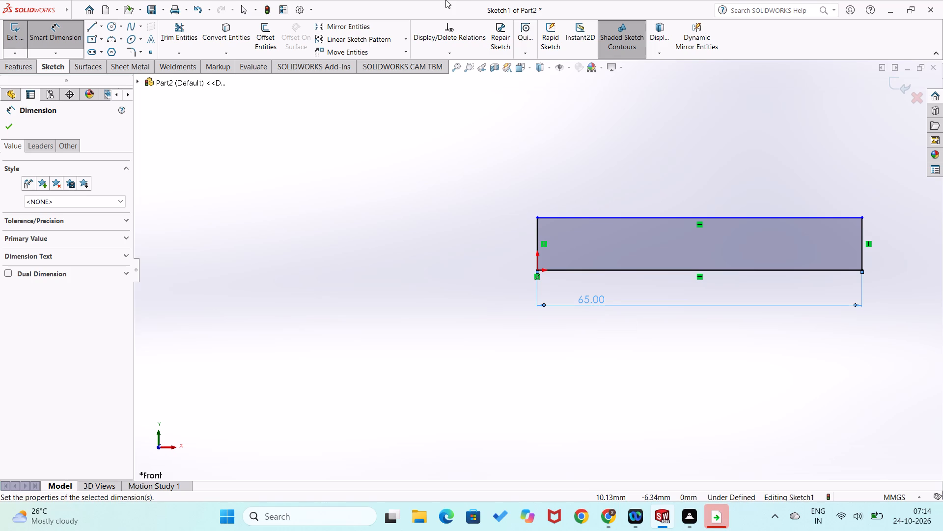
click(536, 233)
click(522, 241)
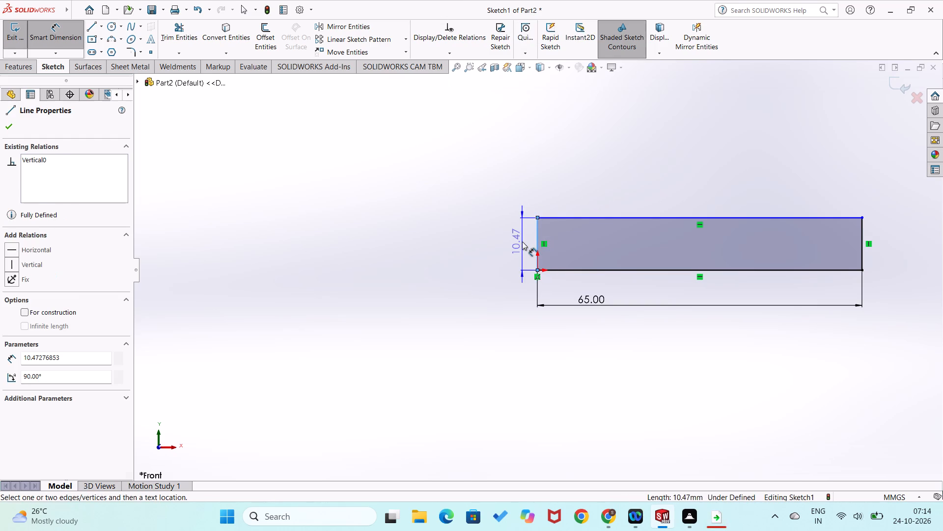
key(9)
key(Return)
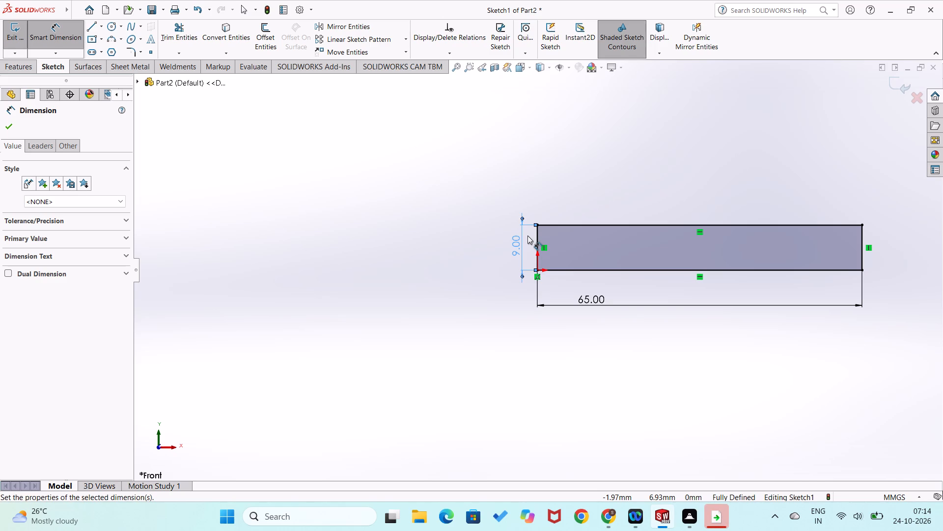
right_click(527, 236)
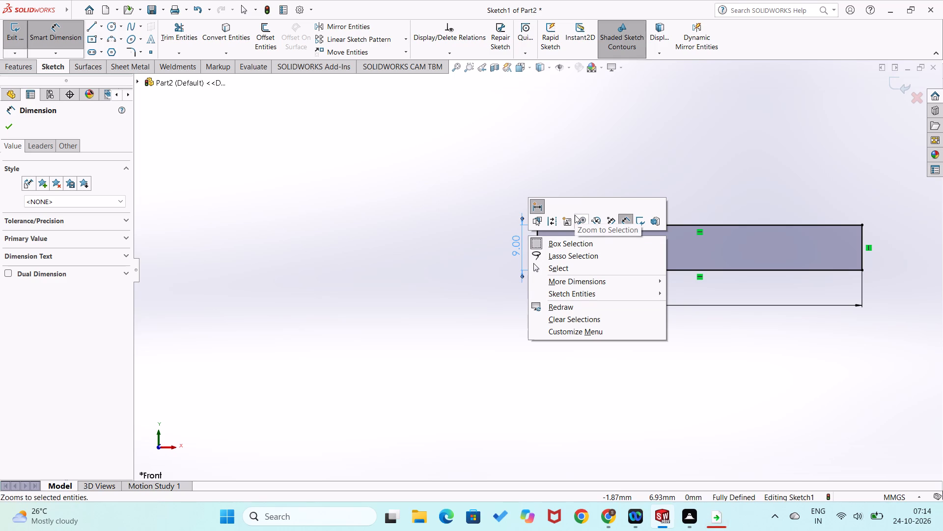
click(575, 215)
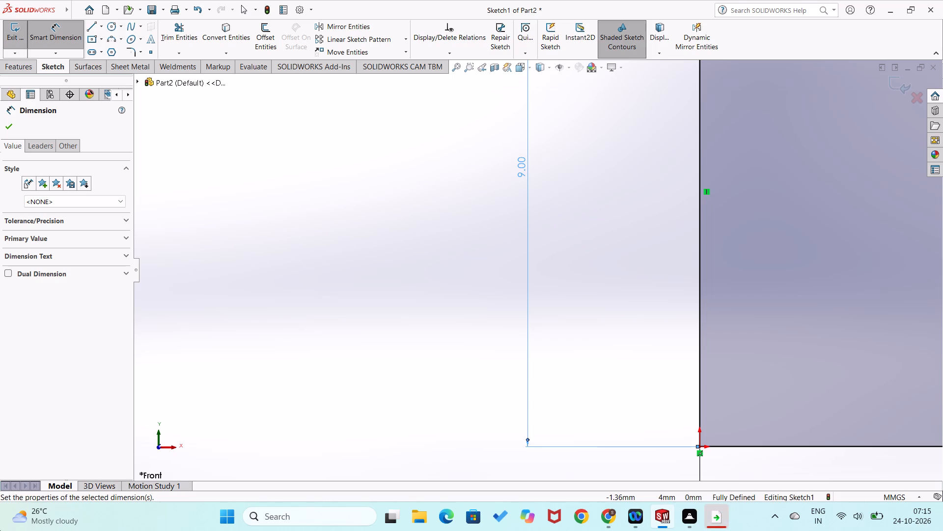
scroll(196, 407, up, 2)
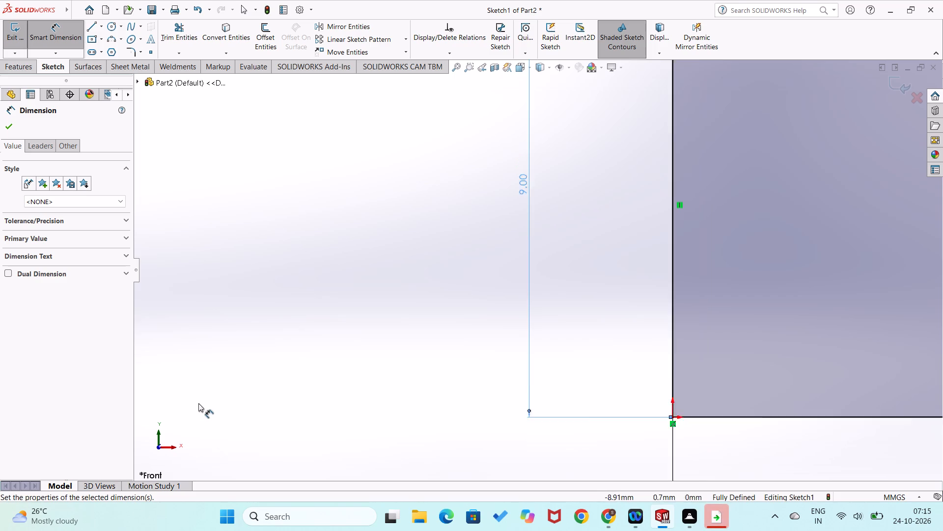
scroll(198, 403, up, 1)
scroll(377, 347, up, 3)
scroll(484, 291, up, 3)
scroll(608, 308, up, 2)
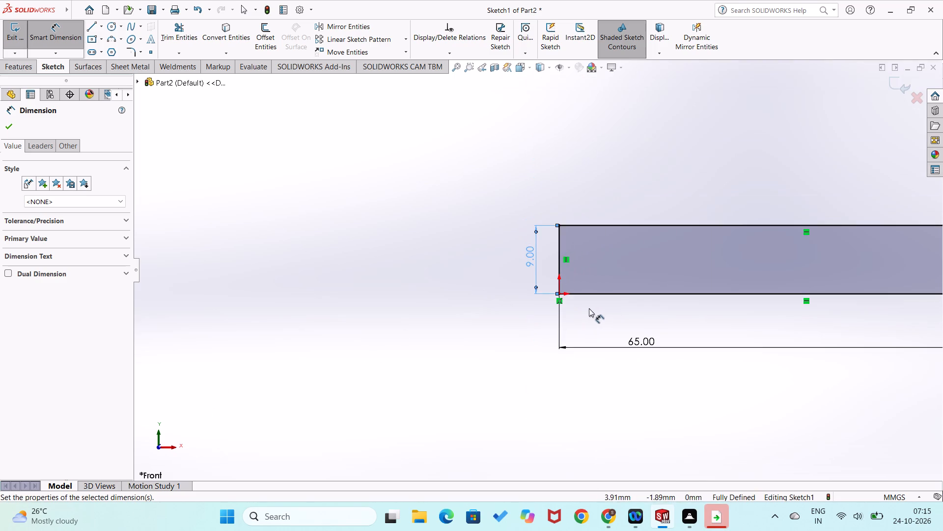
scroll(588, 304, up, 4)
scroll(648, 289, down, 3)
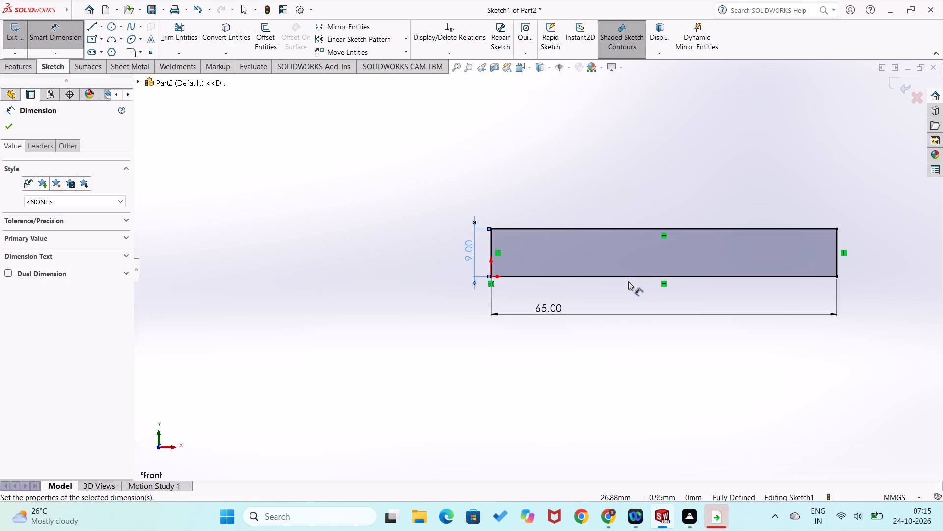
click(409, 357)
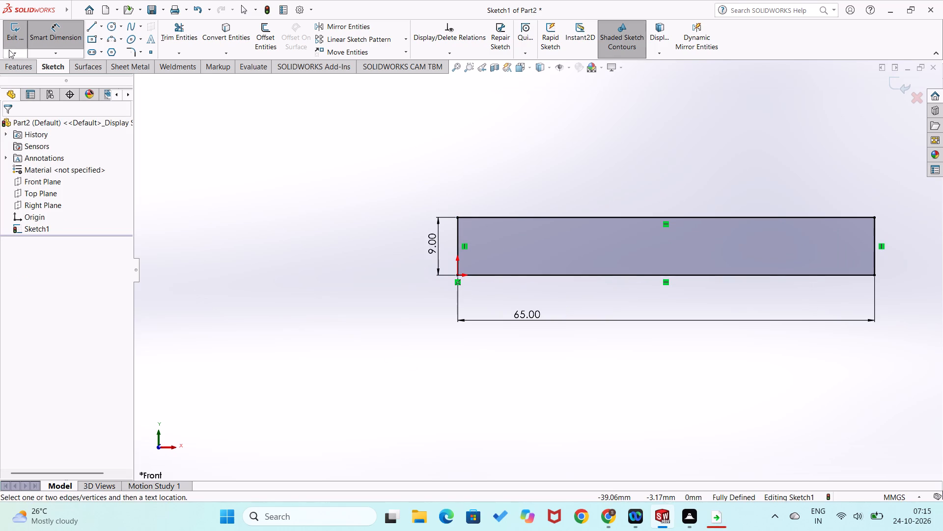
Extrude the dimensioned rectangle 10 mm as a blind boss.
click(9, 69)
click(18, 41)
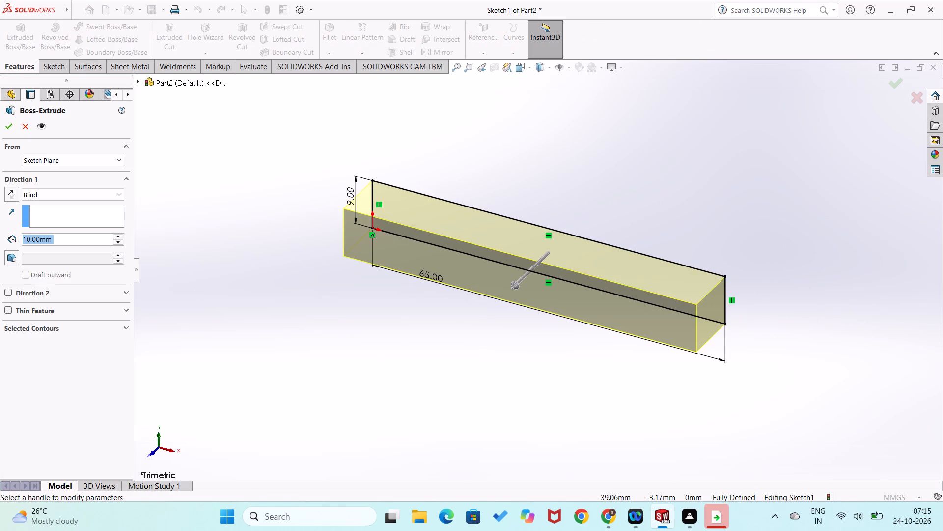
click(8, 125)
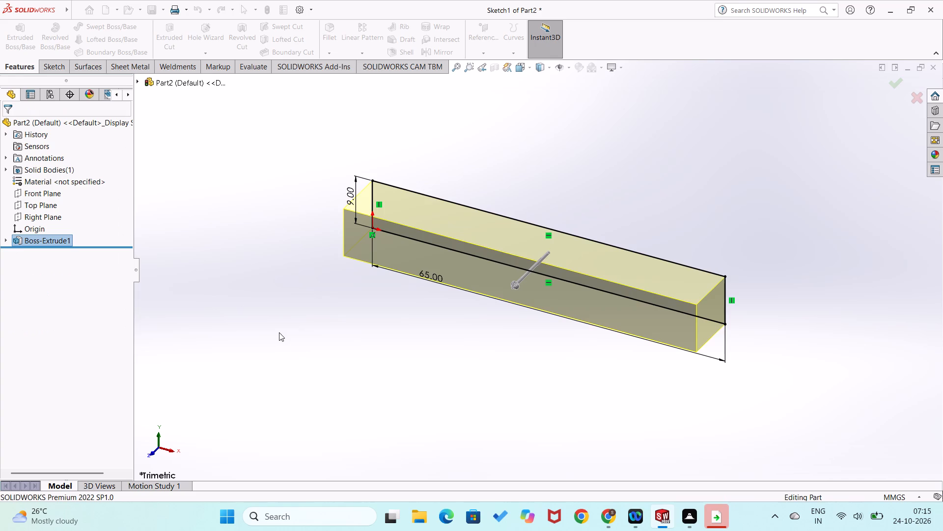
click(302, 349)
Sketch two circles of about 2 mm radius on the bar's front face, centred about 58 mm and 8 mm from the origin end.
right_click(368, 241)
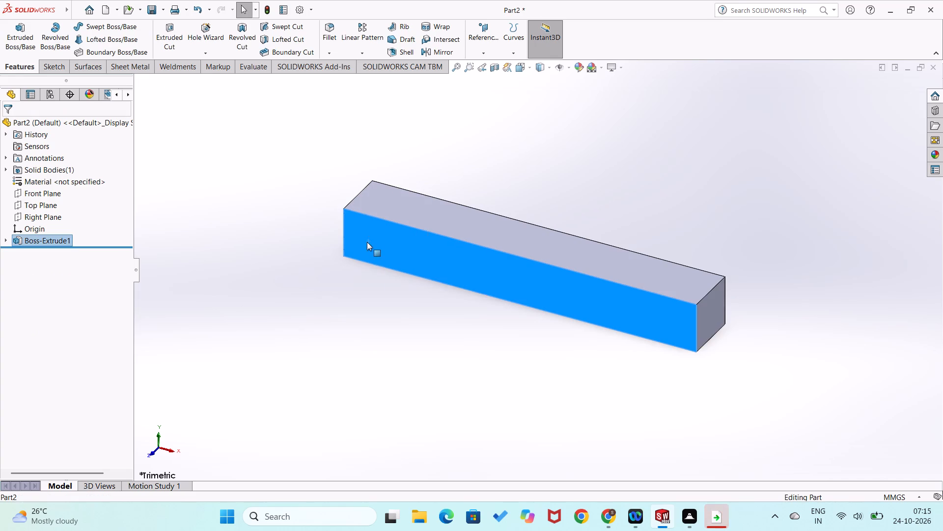
click(388, 229)
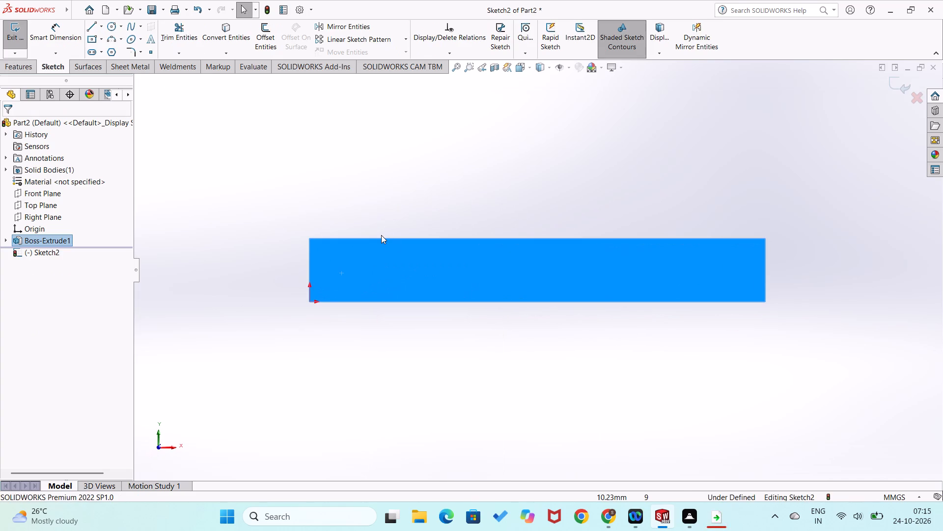
right_drag(238, 309, 349, 388)
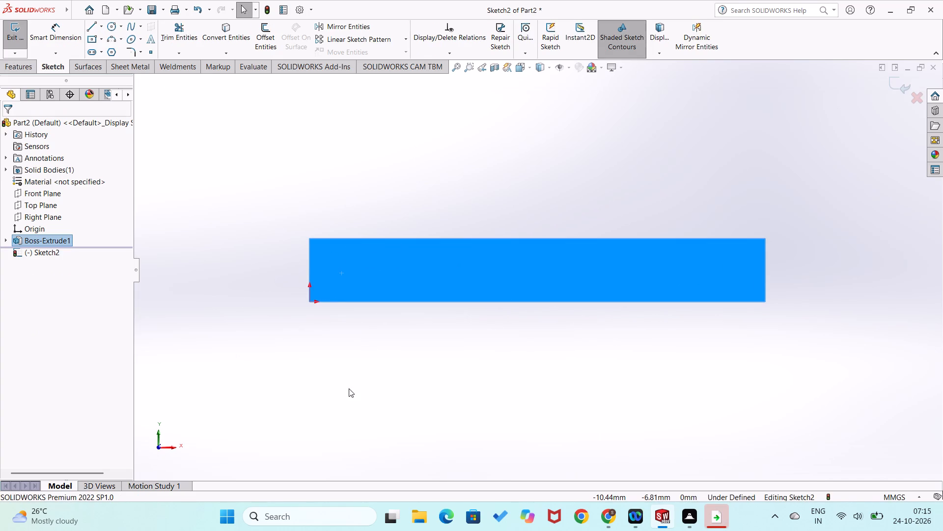
right_drag(349, 388, 349, 381)
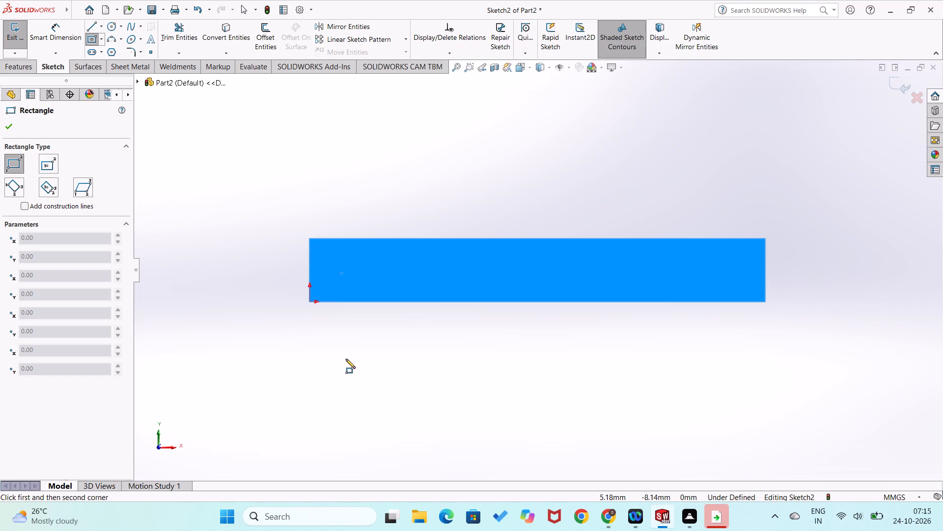
scroll(337, 392, up, 2)
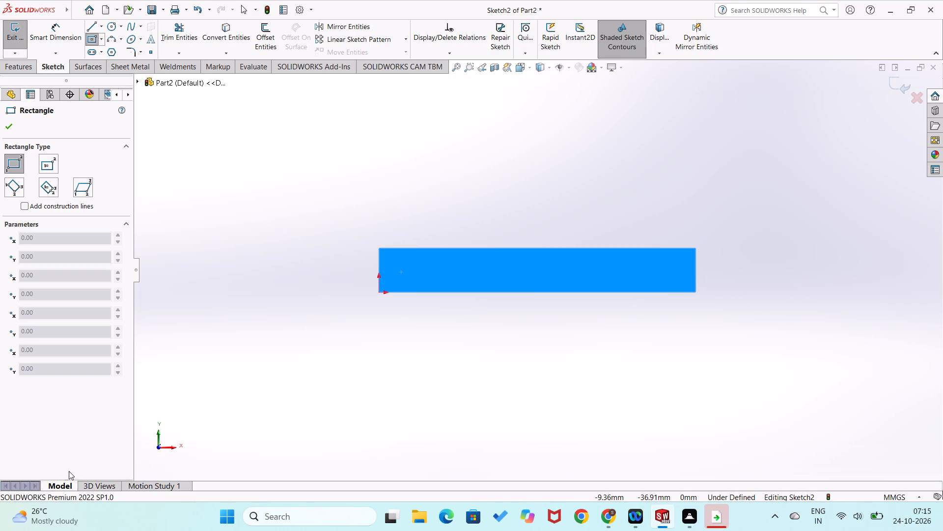
right_drag(230, 330, 306, 344)
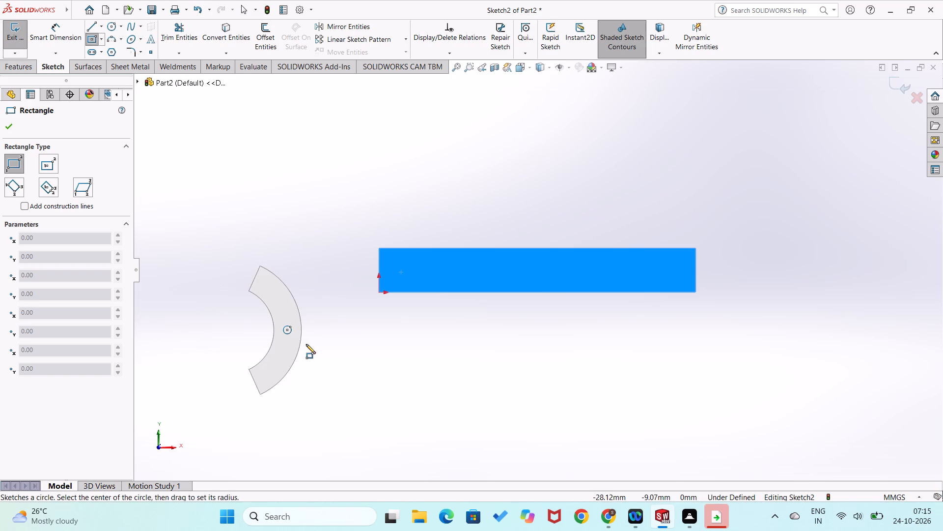
right_drag(306, 344, 305, 344)
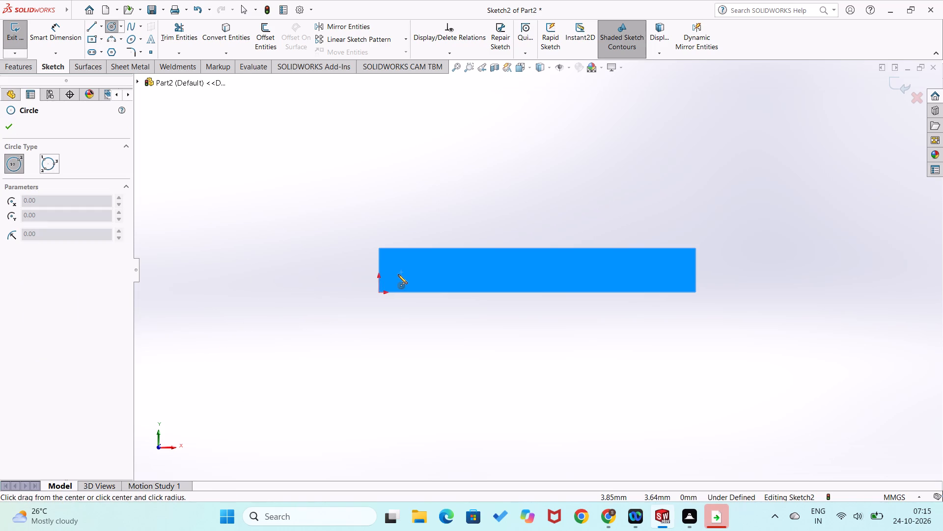
click(661, 269)
click(663, 279)
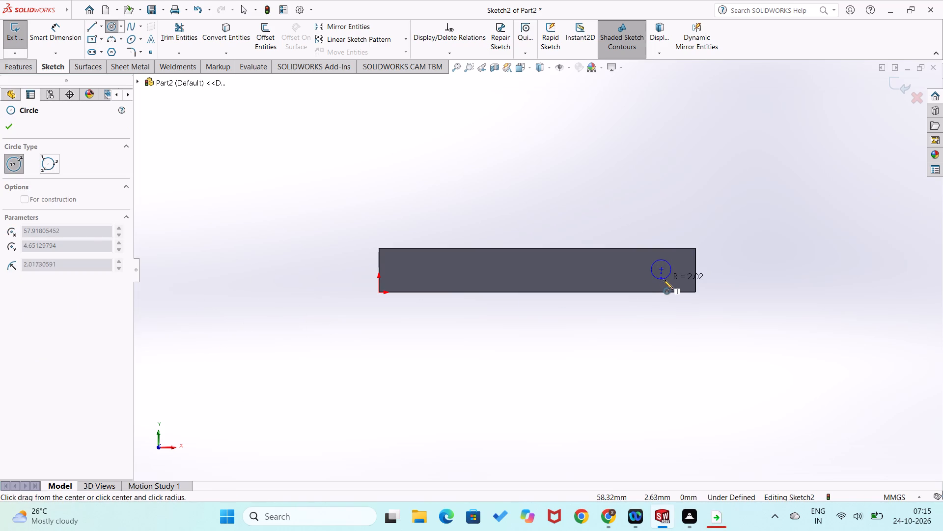
click(417, 271)
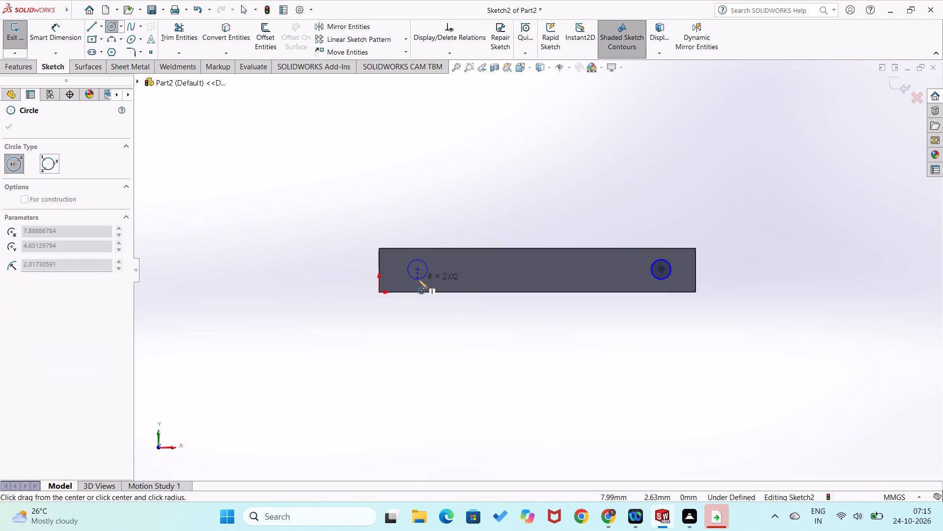
click(418, 280)
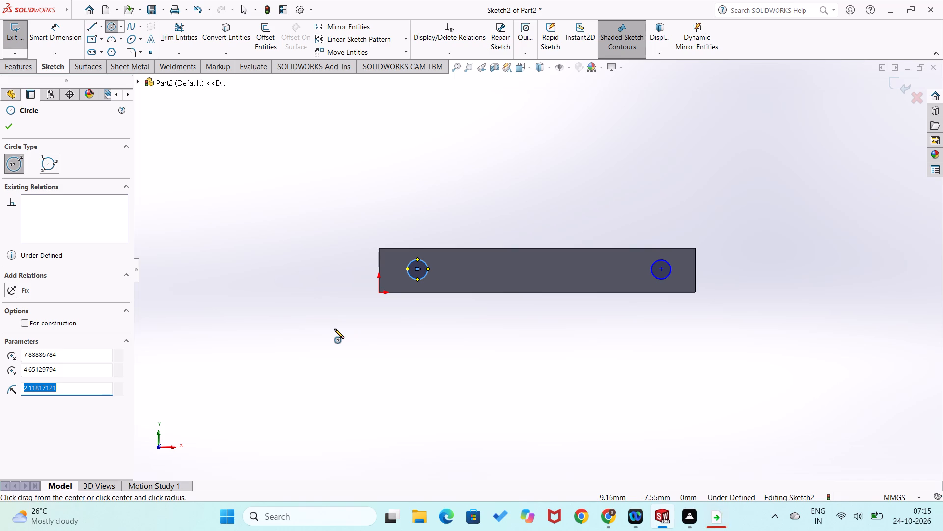
Dimension both circles to 5 mm diameter.
right_drag(334, 346, 321, 258)
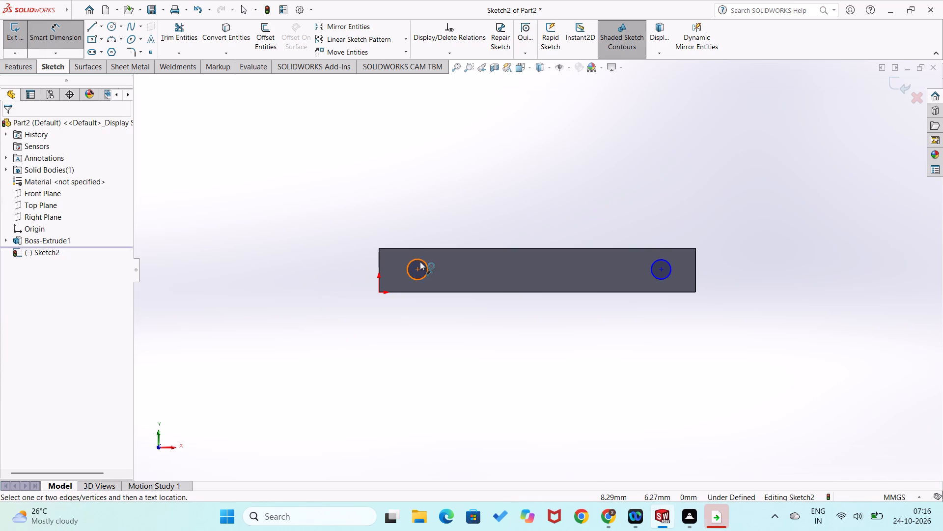
click(420, 262)
click(431, 218)
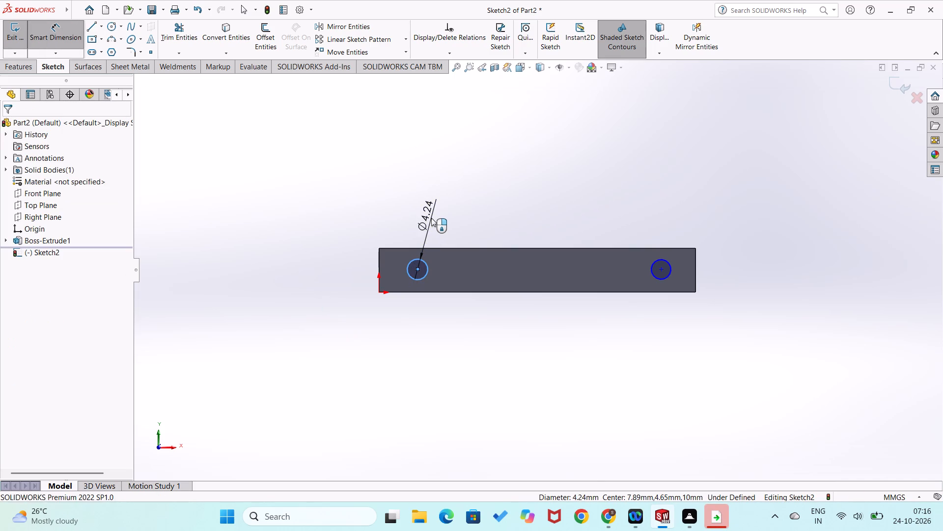
key(5)
key(Return)
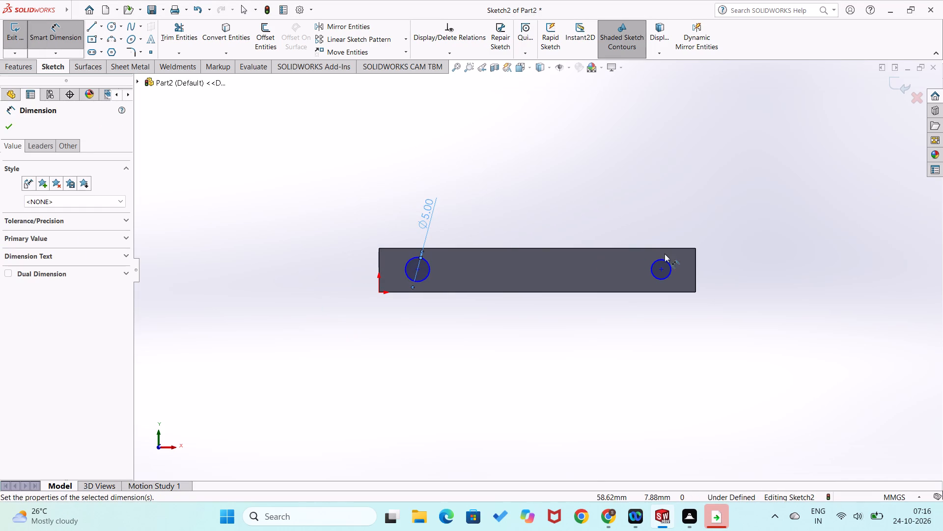
click(669, 269)
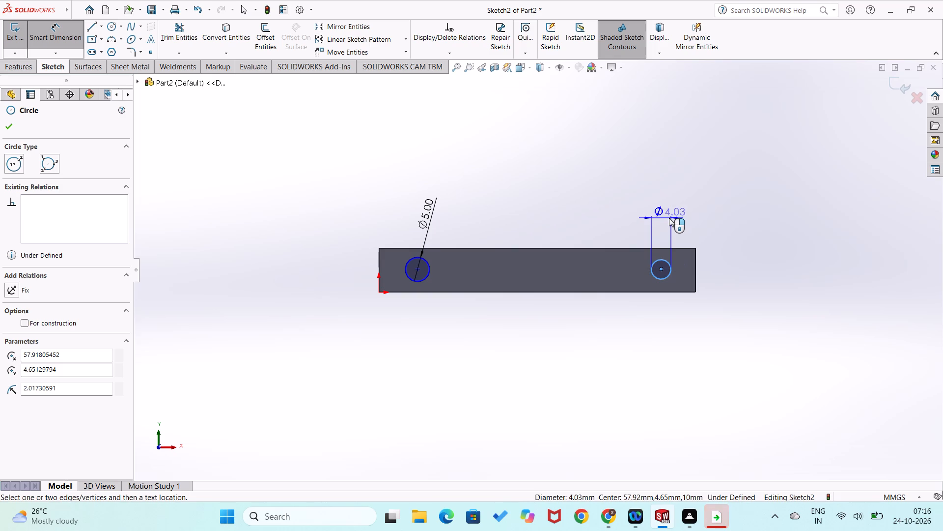
click(669, 218)
key(5)
key(Return)
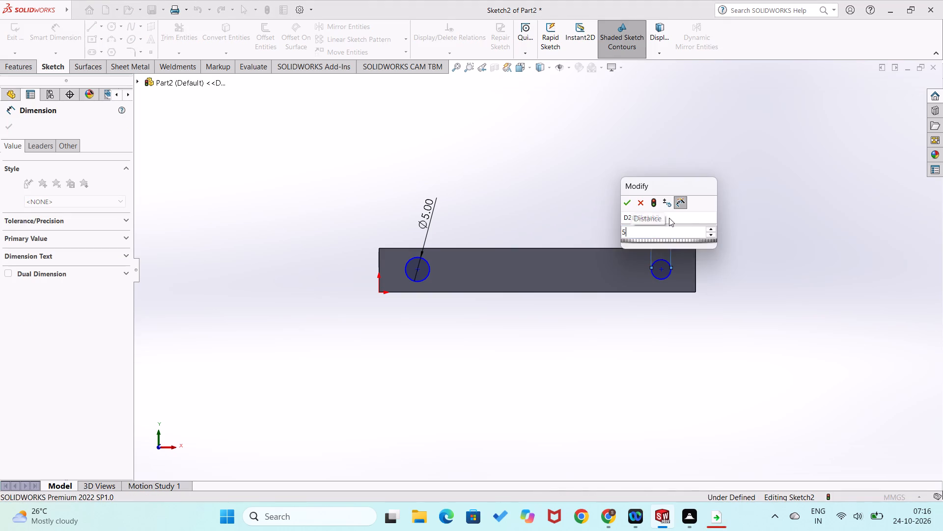
click(587, 194)
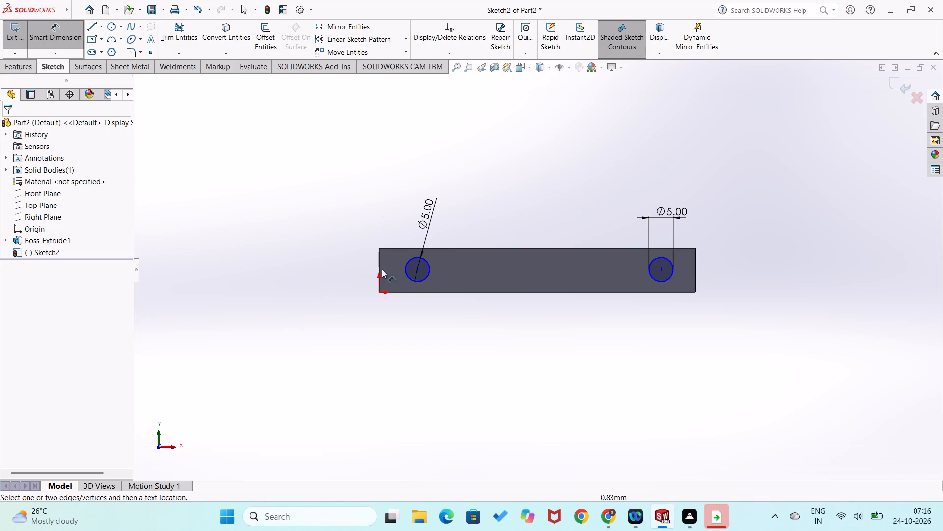
Dimension each circle's centre to 5 mm horizontally from the bar's nearest end, using the origin and the opposite lower corner.
click(378, 295)
click(418, 268)
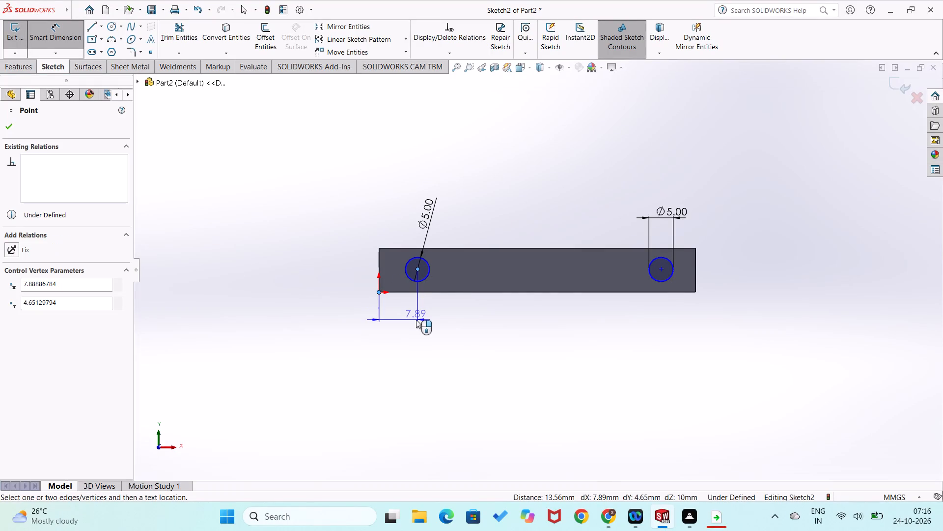
click(416, 321)
key(5)
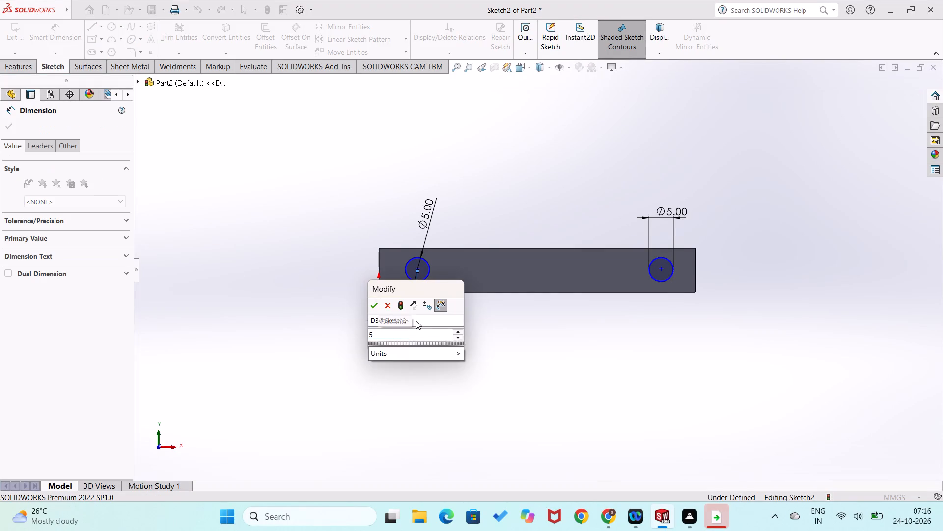
key(Return)
click(452, 335)
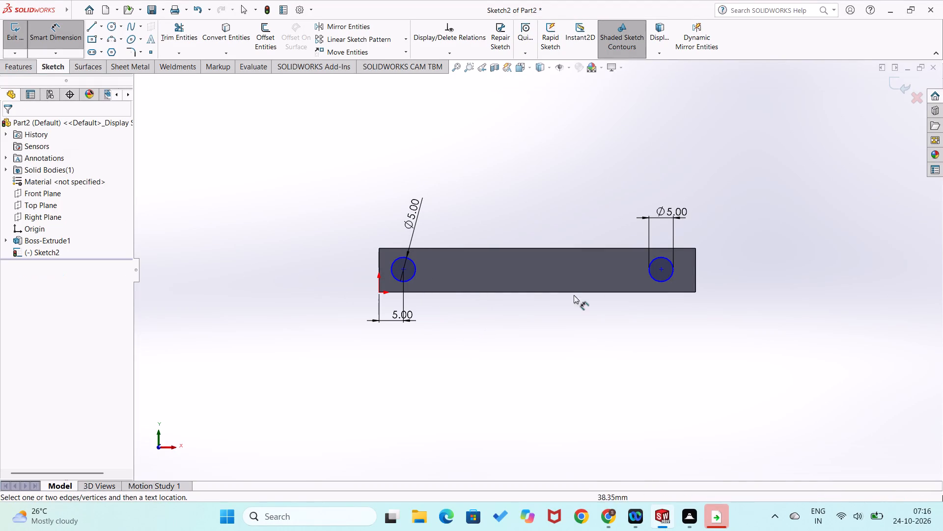
click(659, 271)
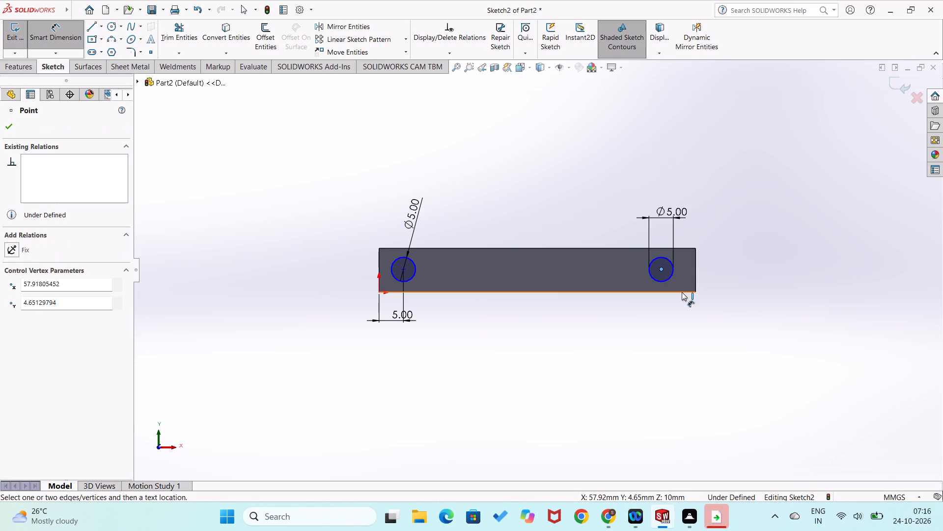
click(695, 292)
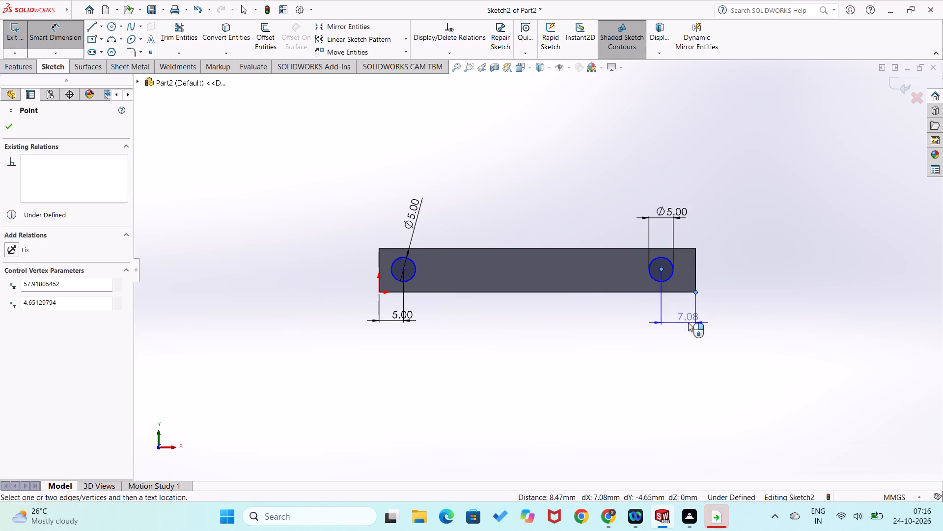
click(688, 323)
key(5)
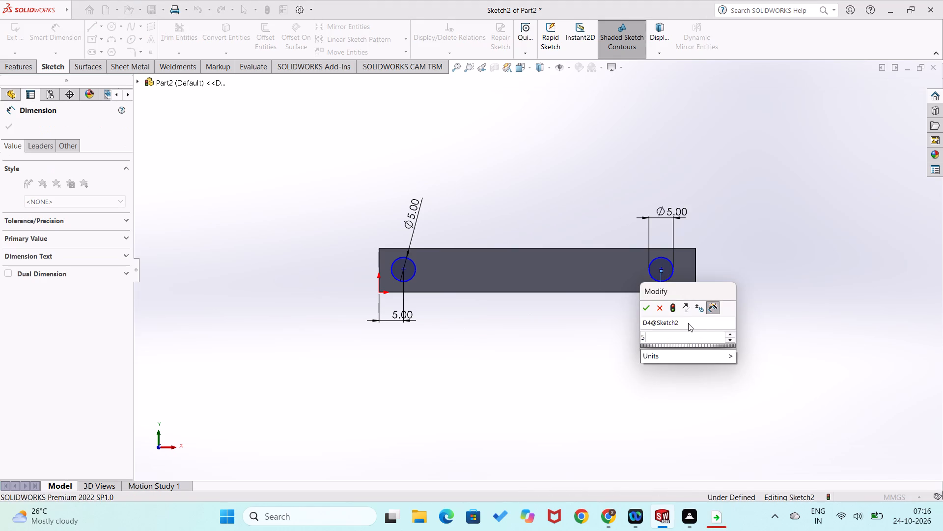
key(Return)
click(601, 343)
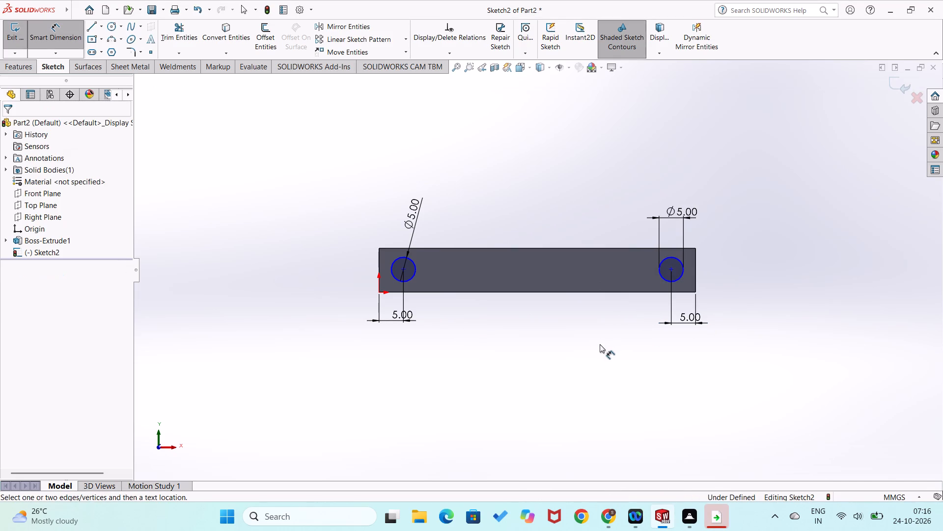
Dimension the centre of the circle nearest the origin to 5 mm vertically above the origin.
click(380, 294)
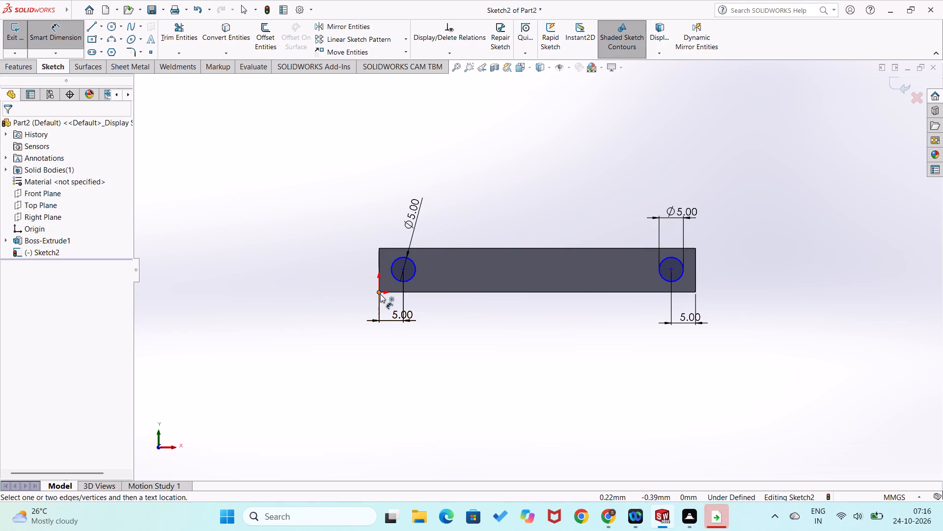
click(403, 270)
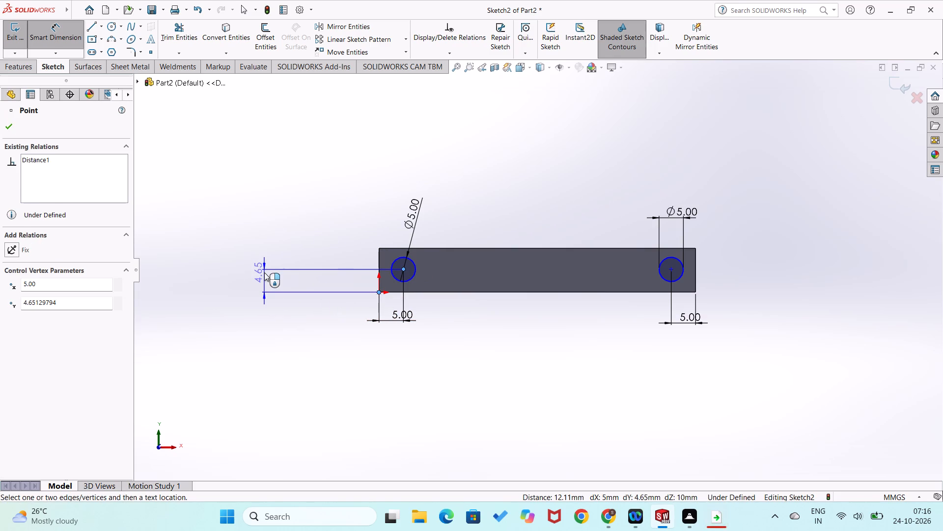
click(264, 272)
key(5)
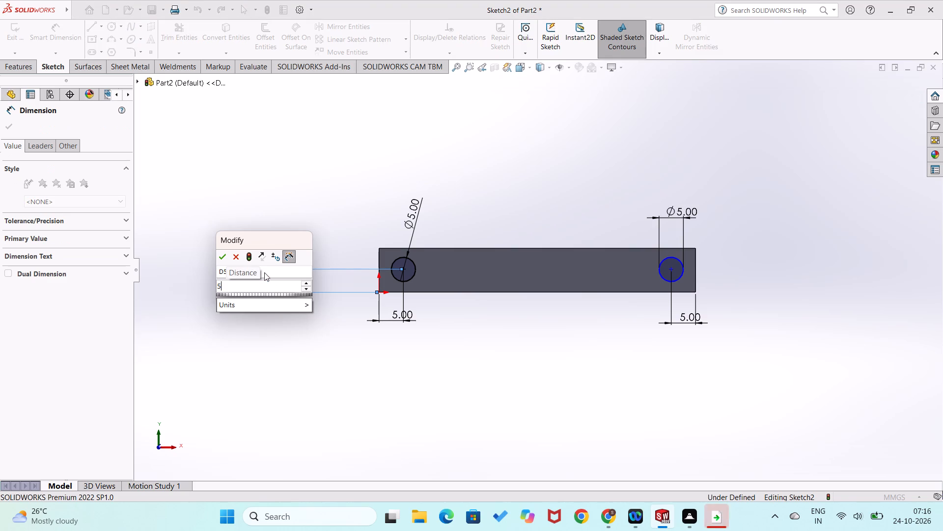
key(Return)
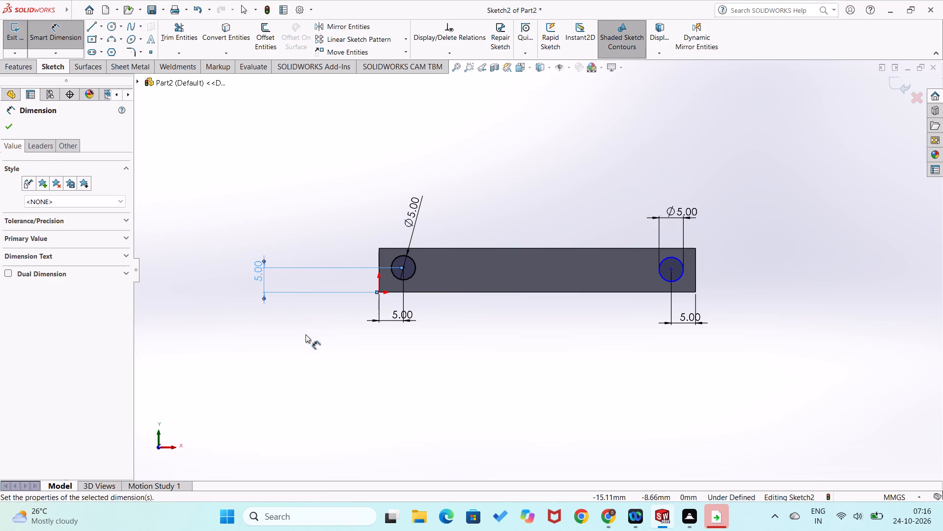
click(305, 335)
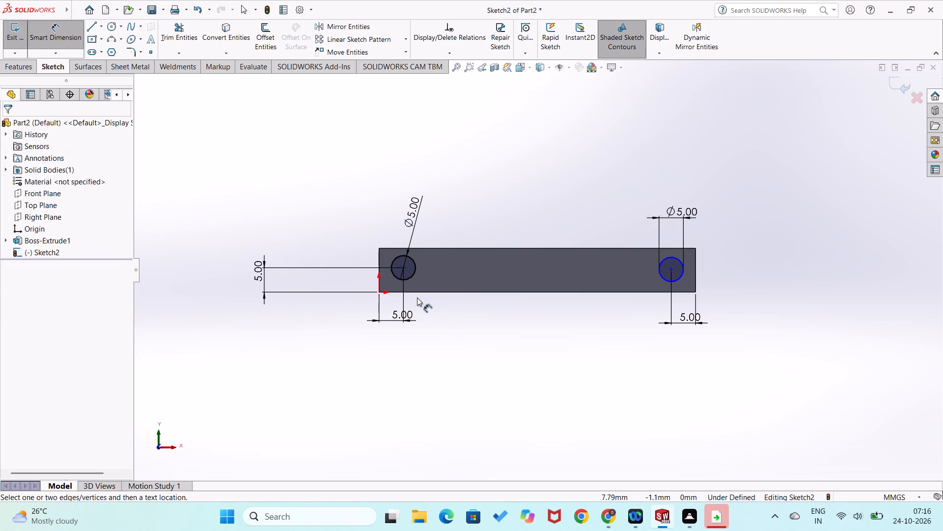
key(Escape)
Add a horizontal relation between the two circle centres.
click(401, 269)
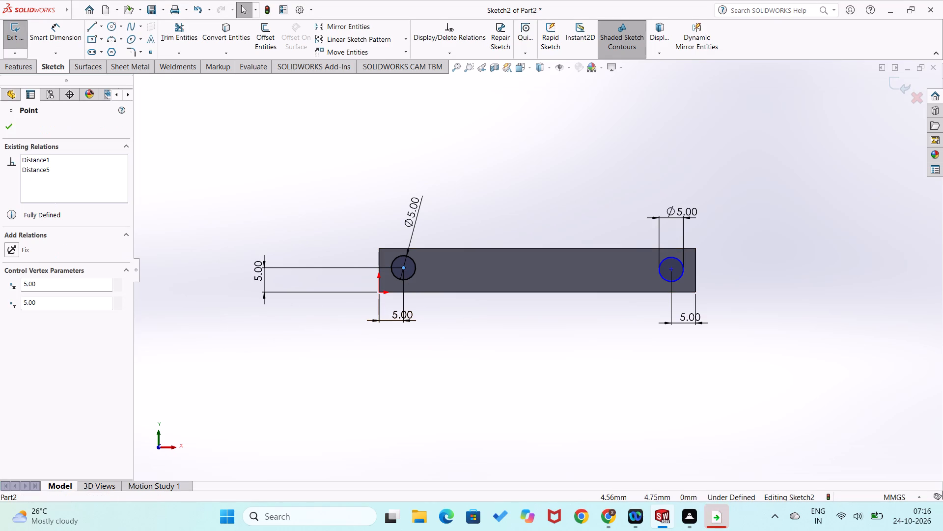
ctrl+click(671, 272)
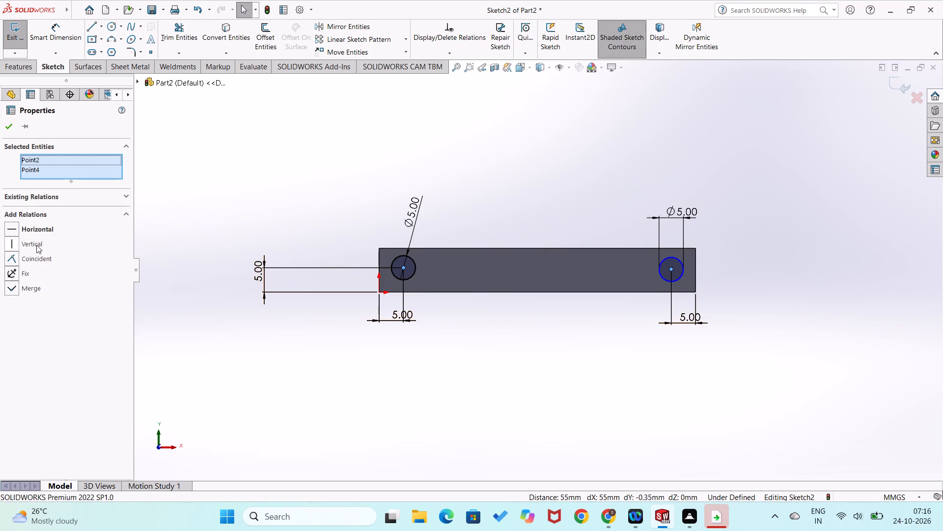
click(13, 228)
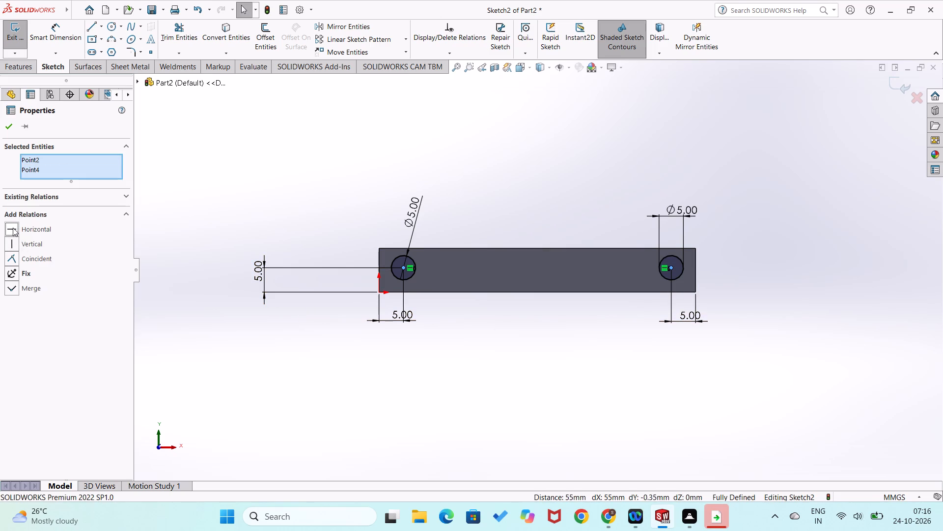
click(6, 127)
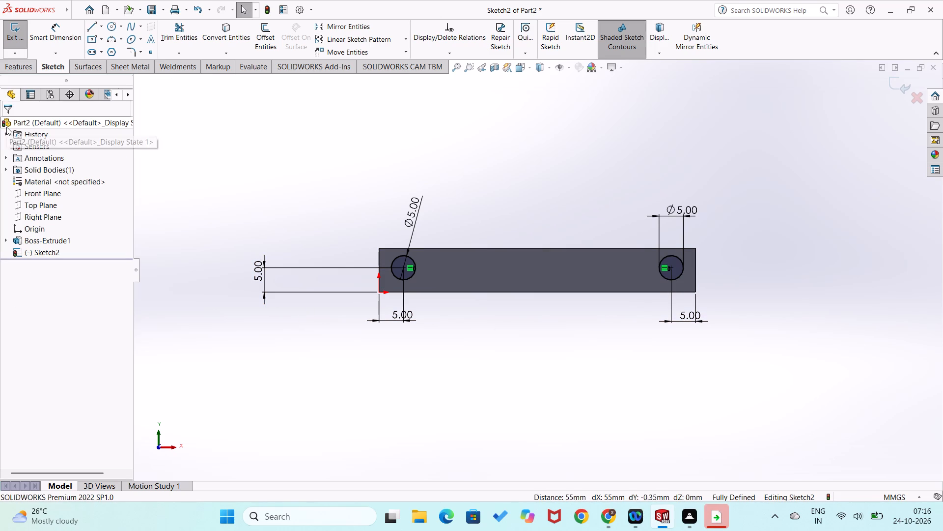
click(156, 171)
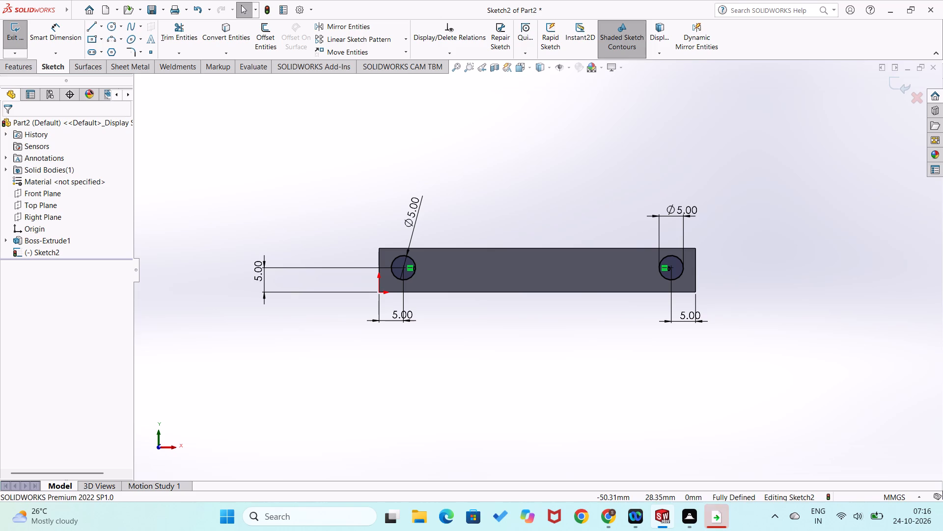
Extrude the two 5 mm circles outward from the bar's front face as 5 mm deep merged bosses.
click(26, 70)
click(11, 50)
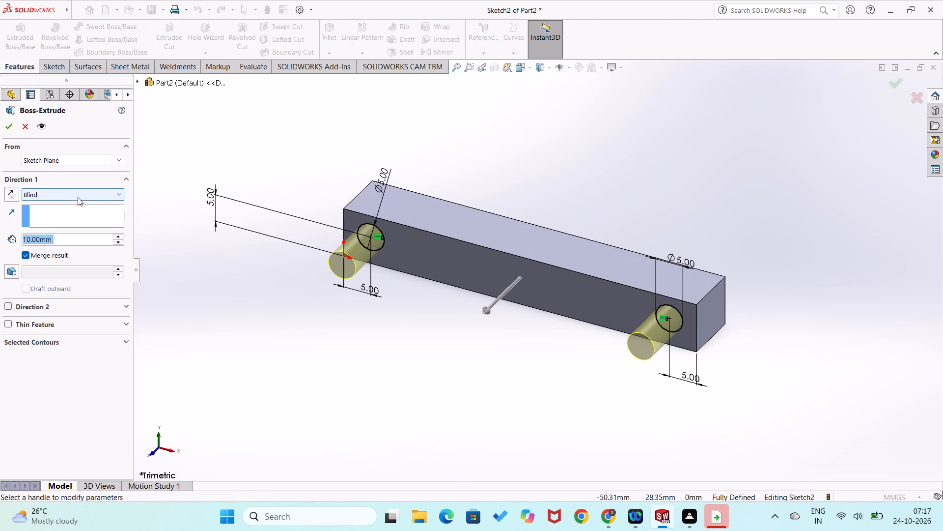
key(5)
key(Return)
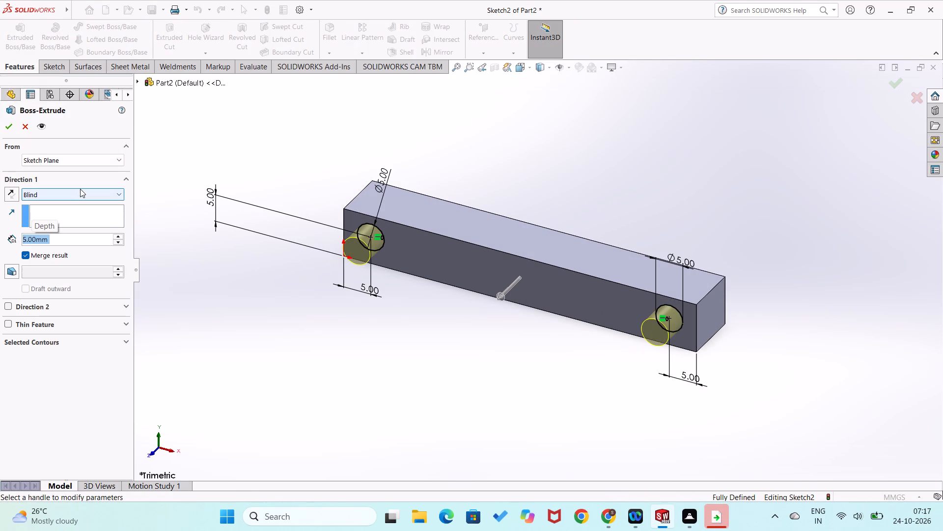
click(7, 125)
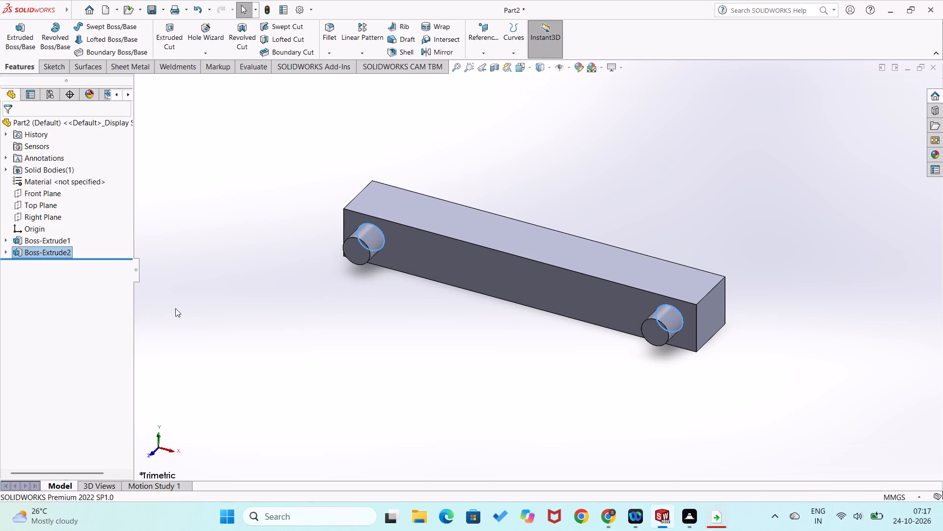
click(266, 324)
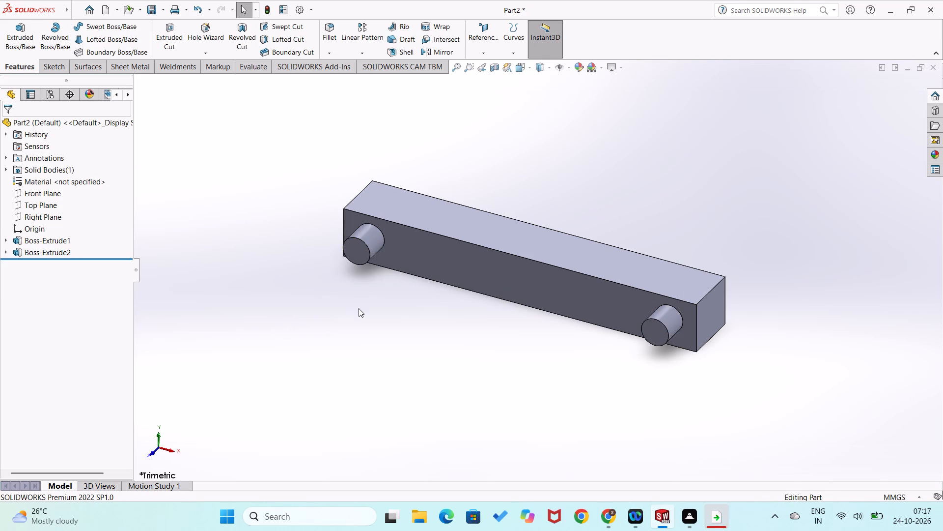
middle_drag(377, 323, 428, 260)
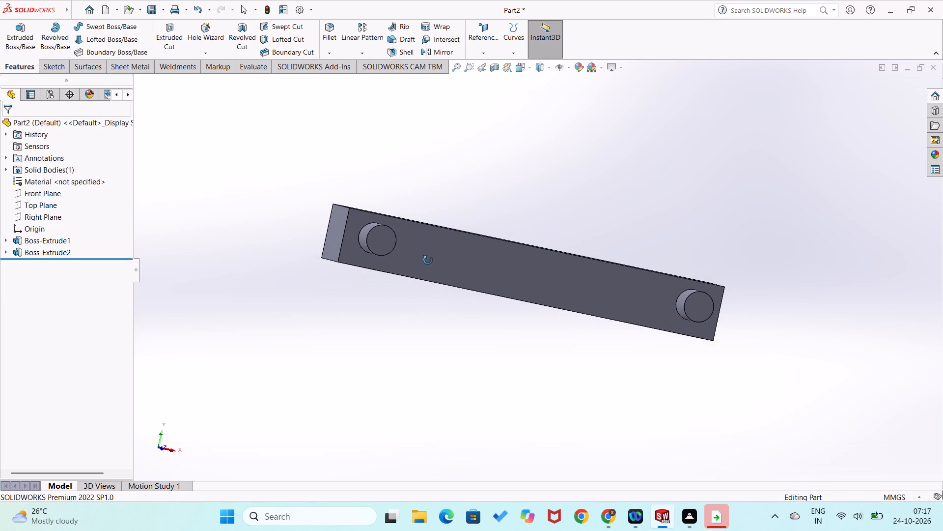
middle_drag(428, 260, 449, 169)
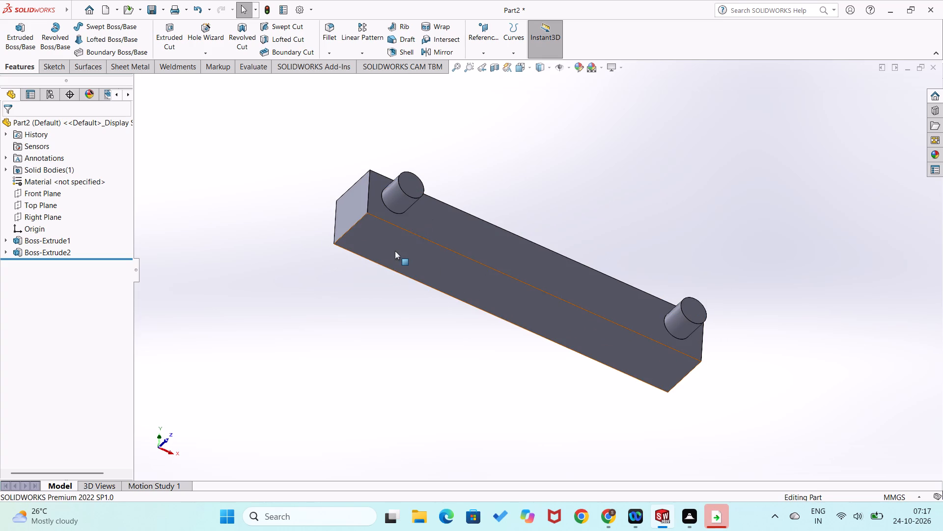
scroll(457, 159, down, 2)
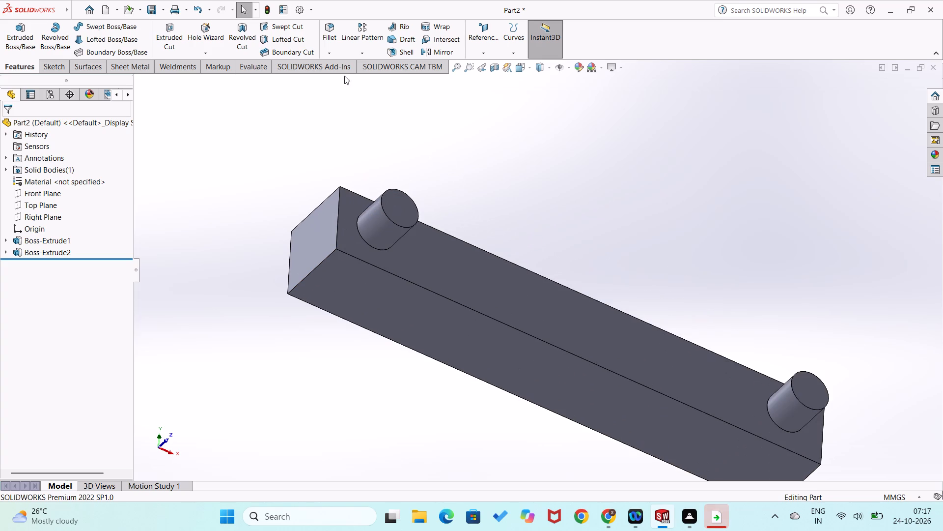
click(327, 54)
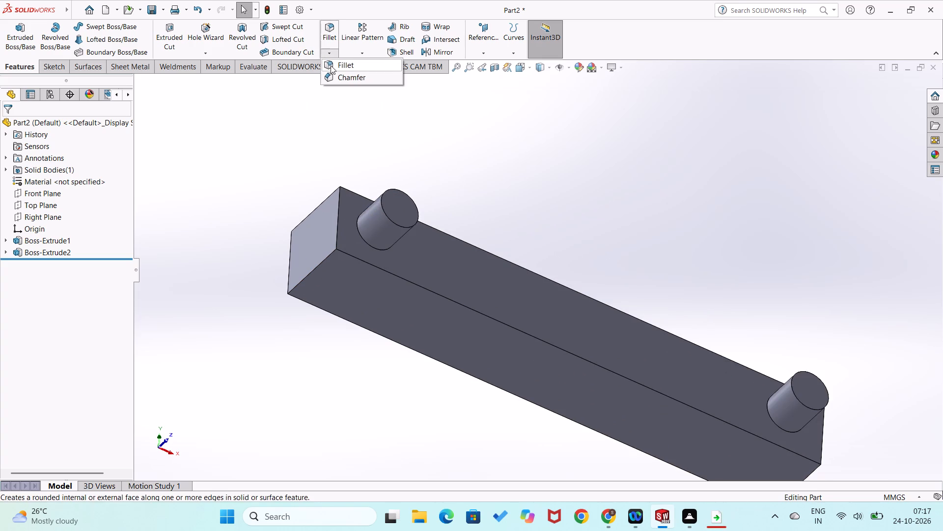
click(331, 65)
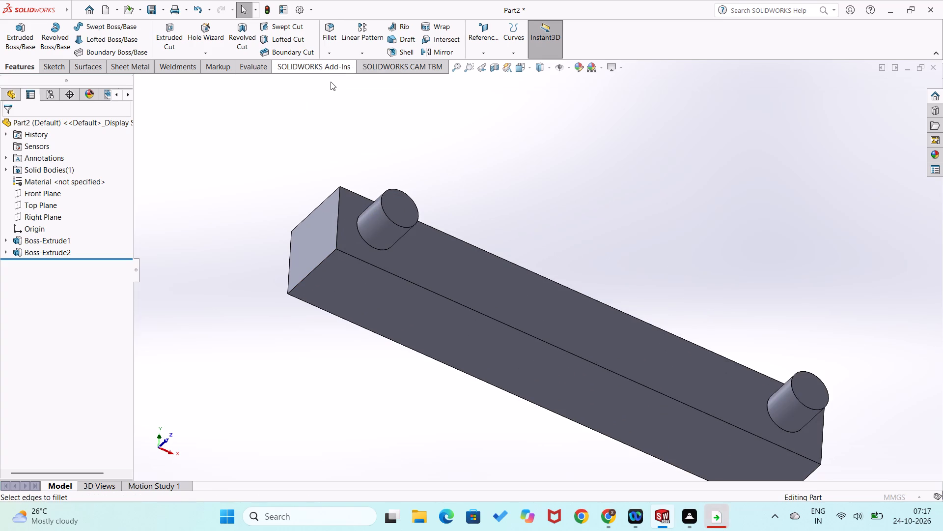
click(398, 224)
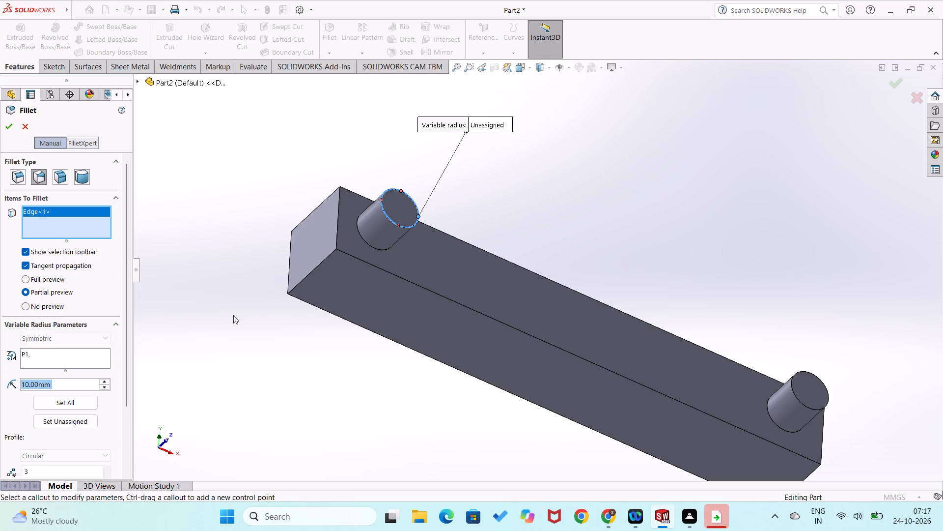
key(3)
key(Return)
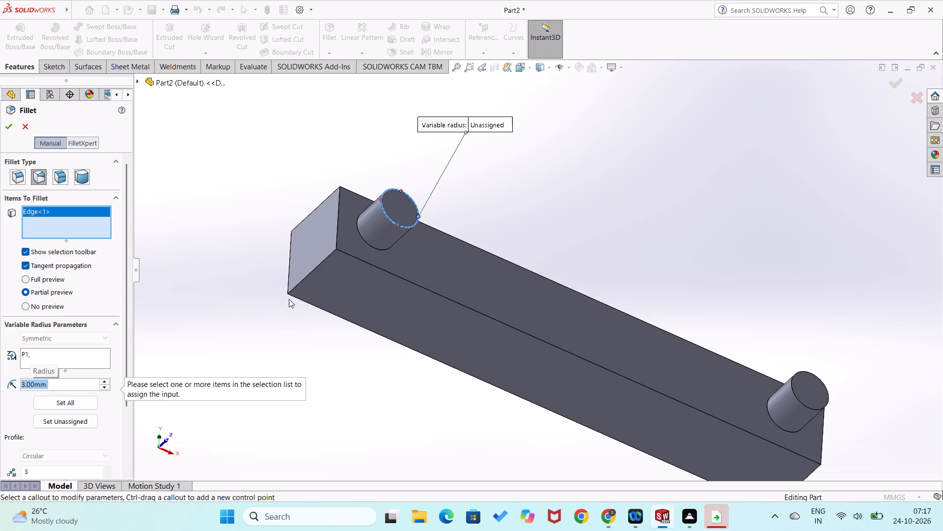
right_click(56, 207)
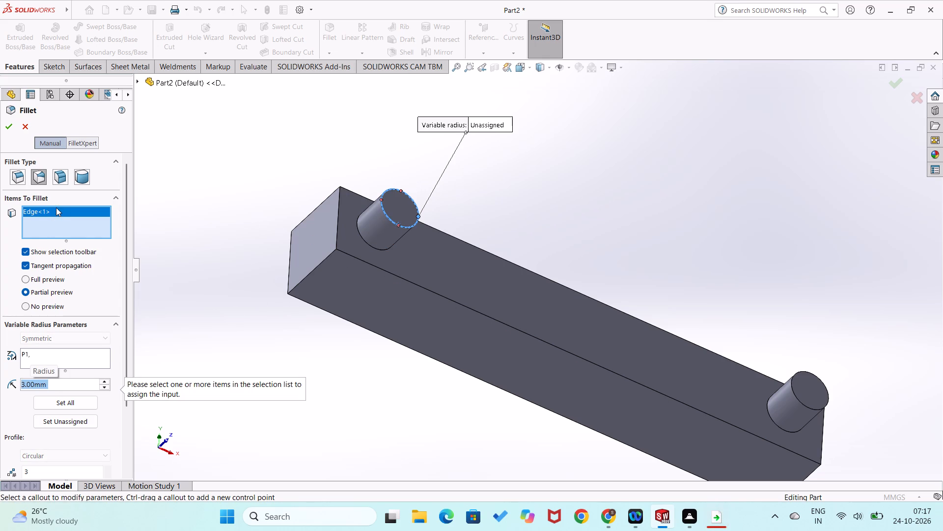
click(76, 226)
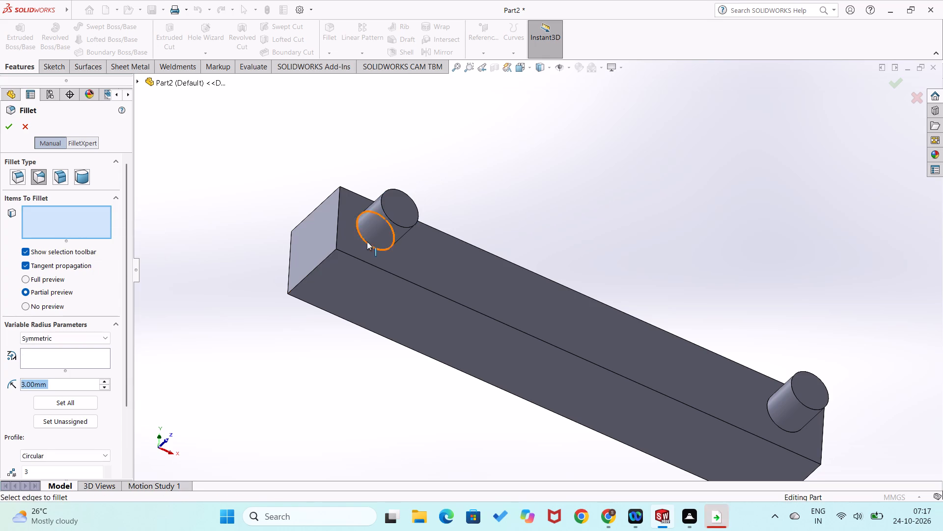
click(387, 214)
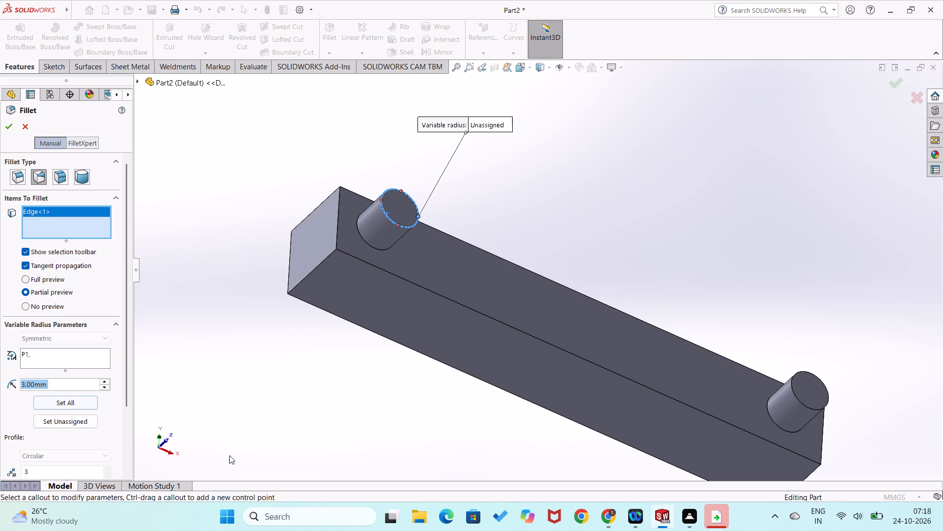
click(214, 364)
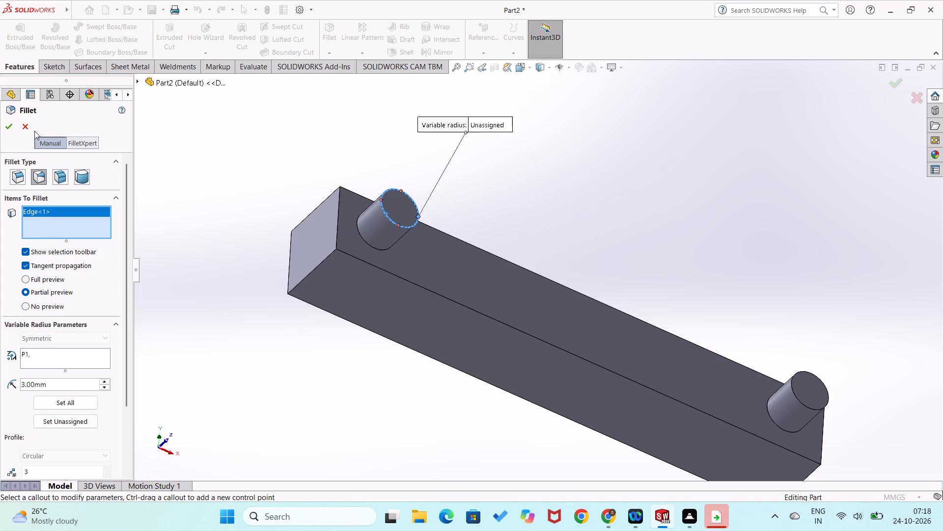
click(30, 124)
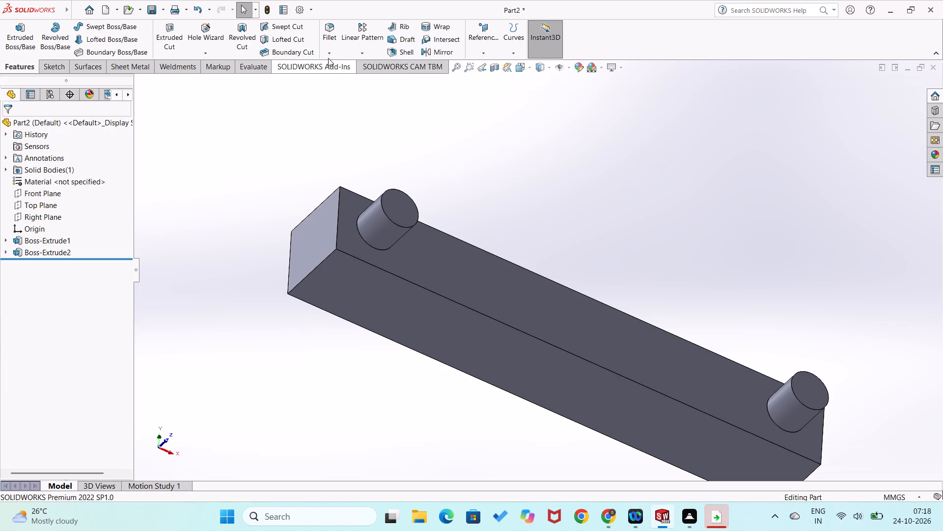
Set up a constant-size fillet with a 1 mm radius on the lower long edge of the bar's front face.
click(329, 53)
click(326, 63)
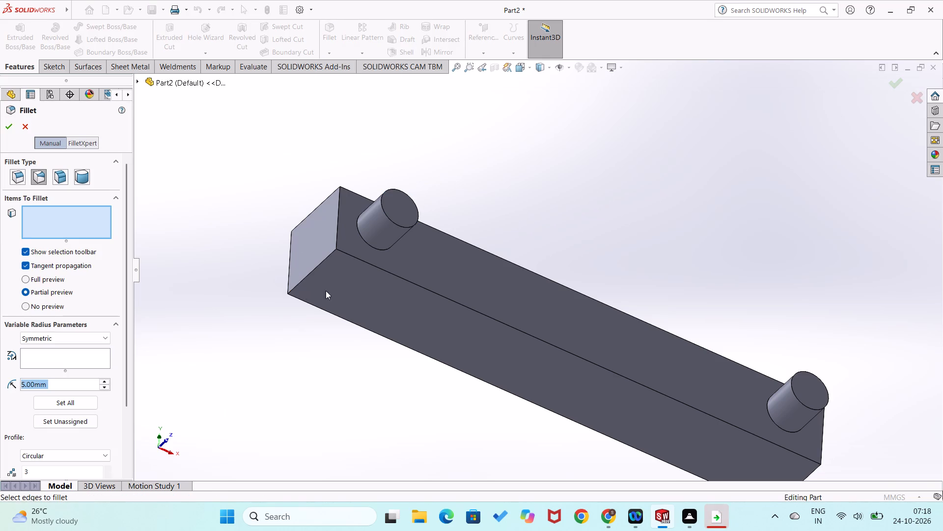
click(366, 264)
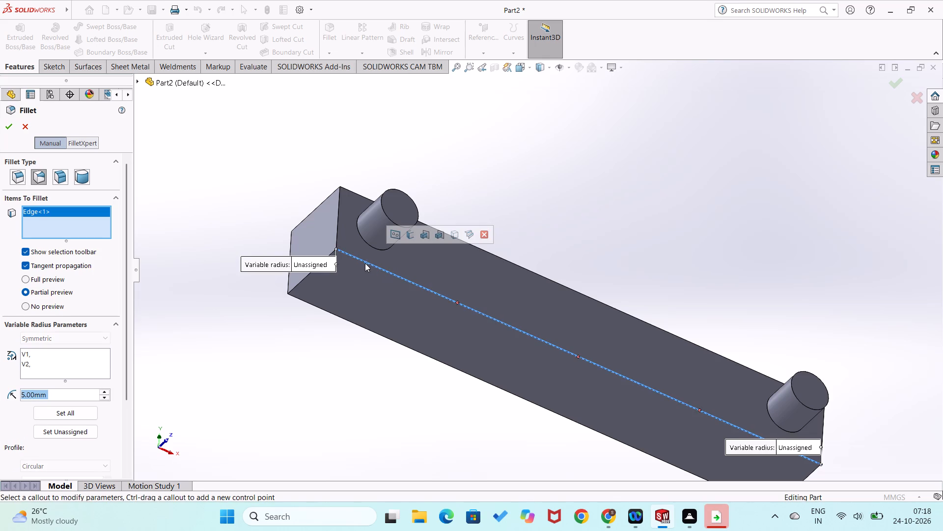
click(11, 122)
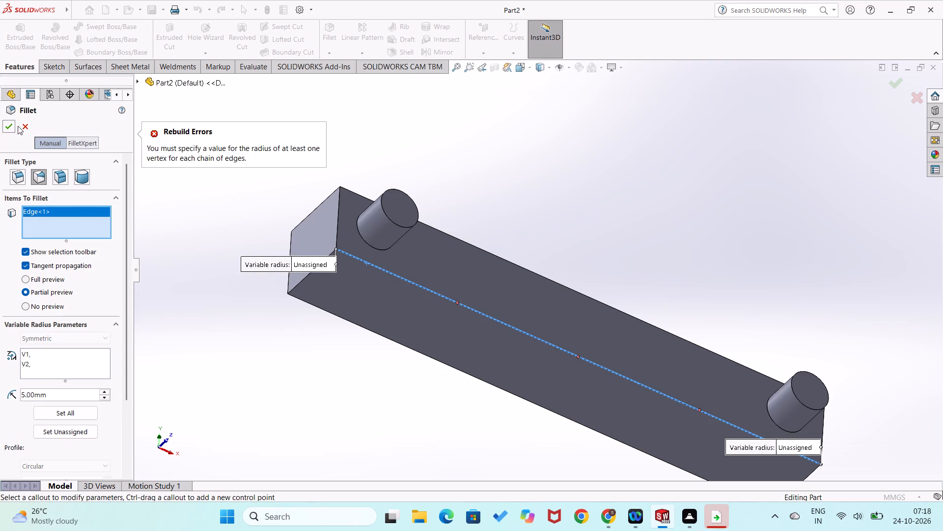
click(17, 177)
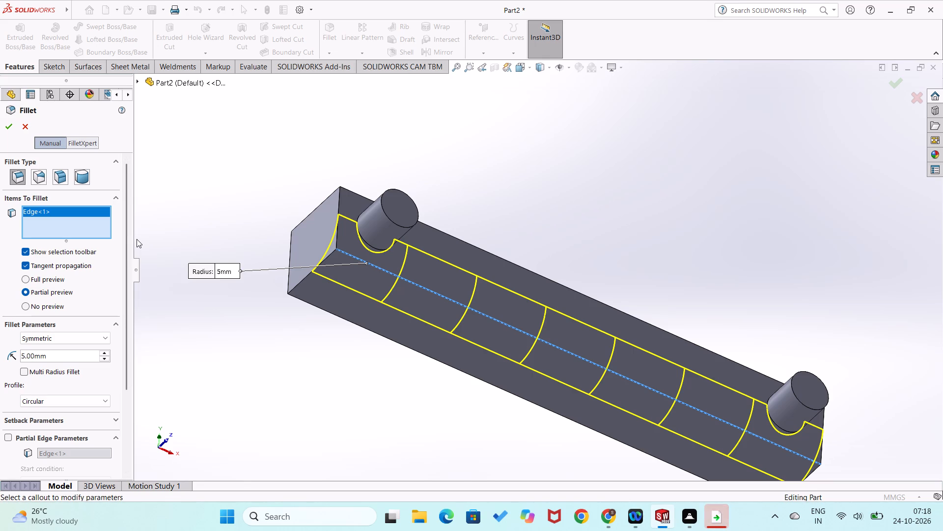
drag(71, 354, 5, 353)
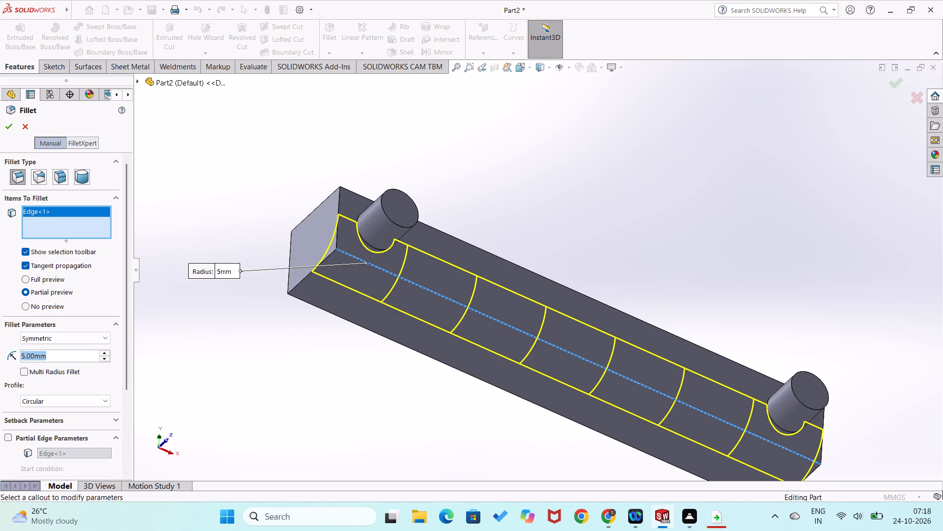
drag(5, 353, 3, 350)
key(2)
key(Return)
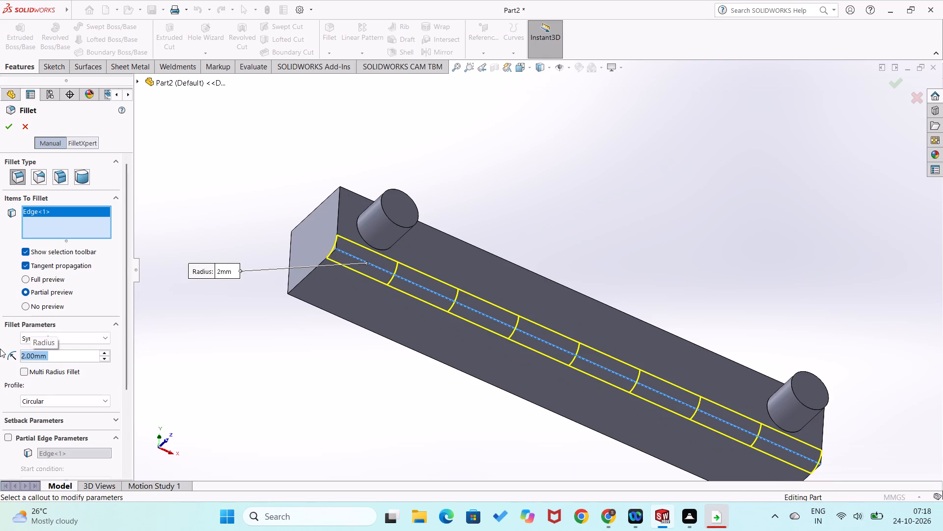
key(1)
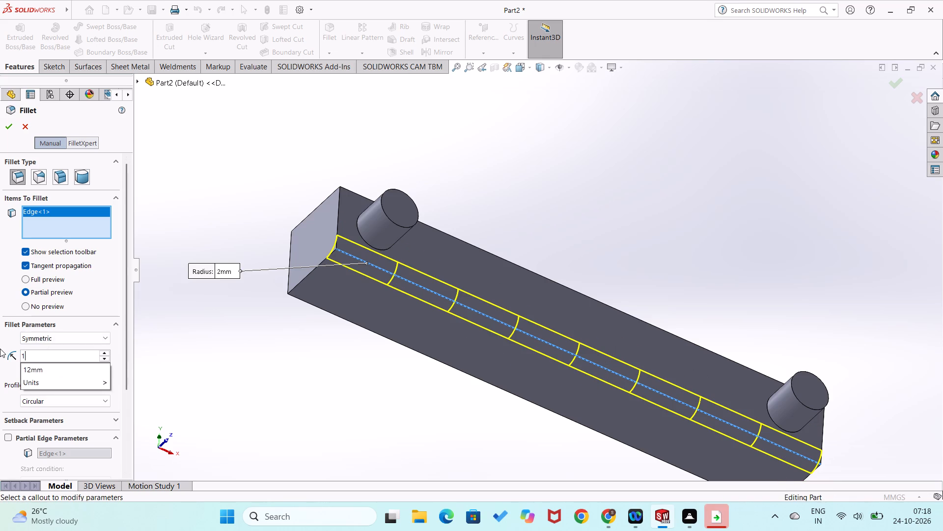
key(Return)
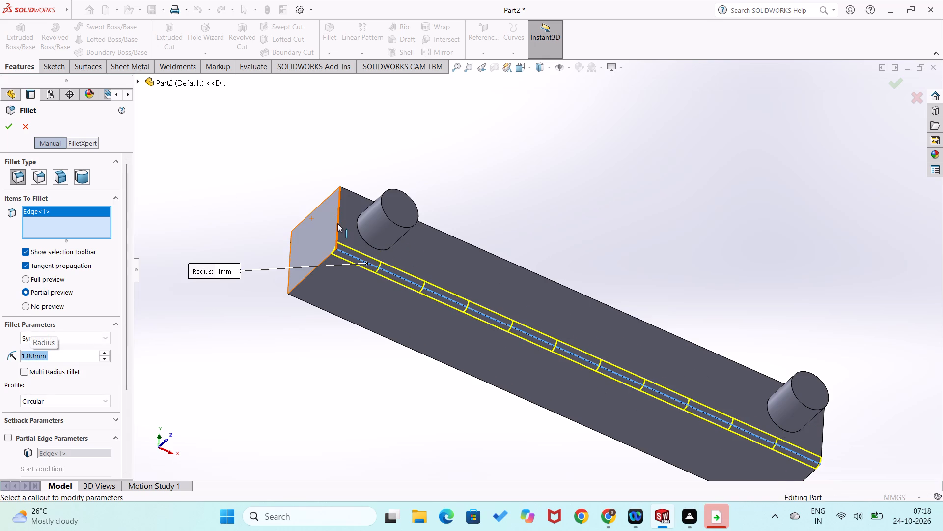
Add the front face's two short end edges and upper long edge to the 1 mm fillet and apply it.
click(338, 227)
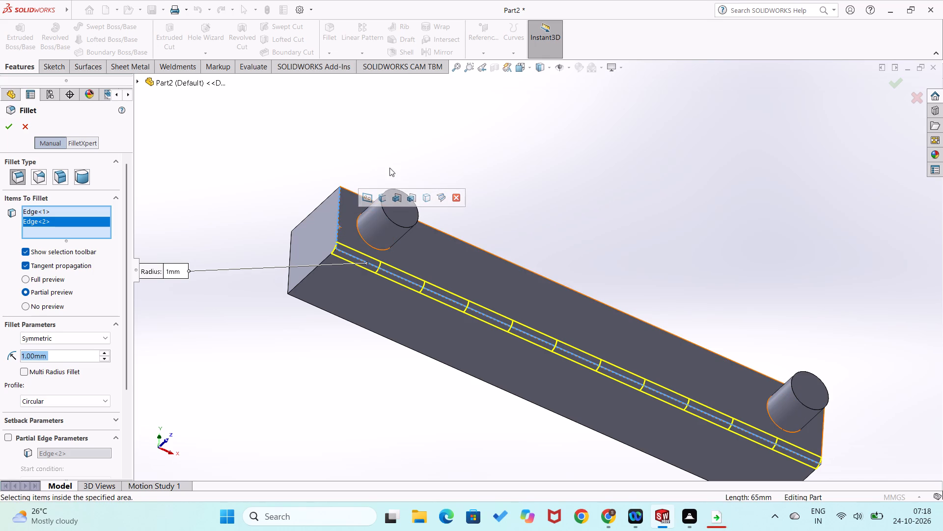
middle_drag(473, 194, 461, 264)
scroll(470, 214, up, 1)
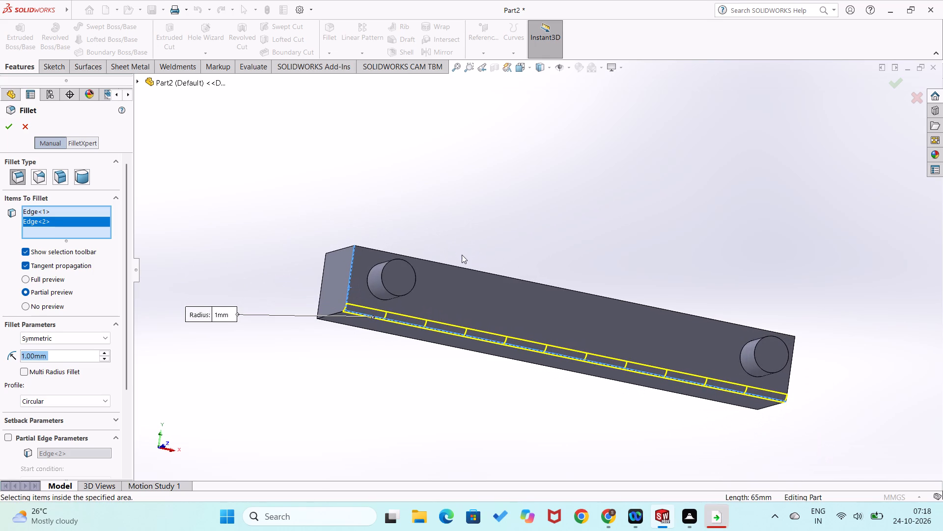
click(462, 267)
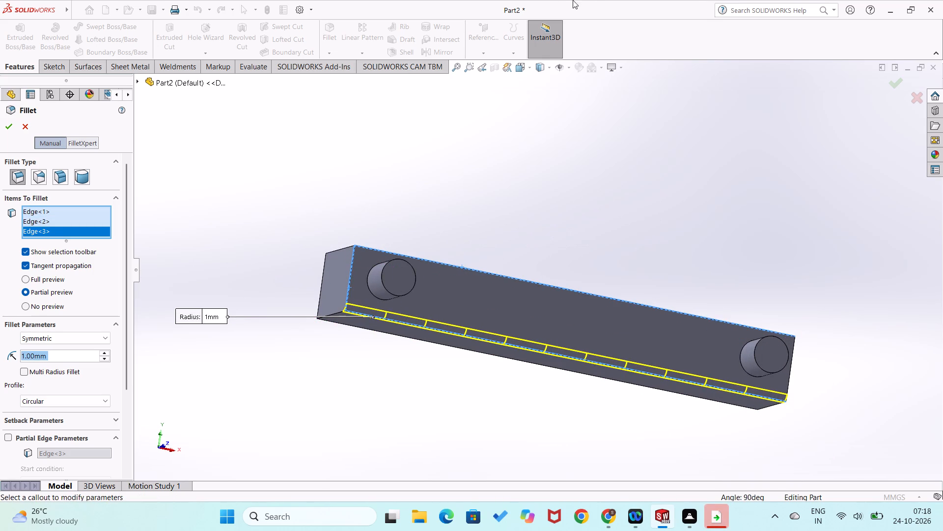
middle_drag(784, 274, 764, 276)
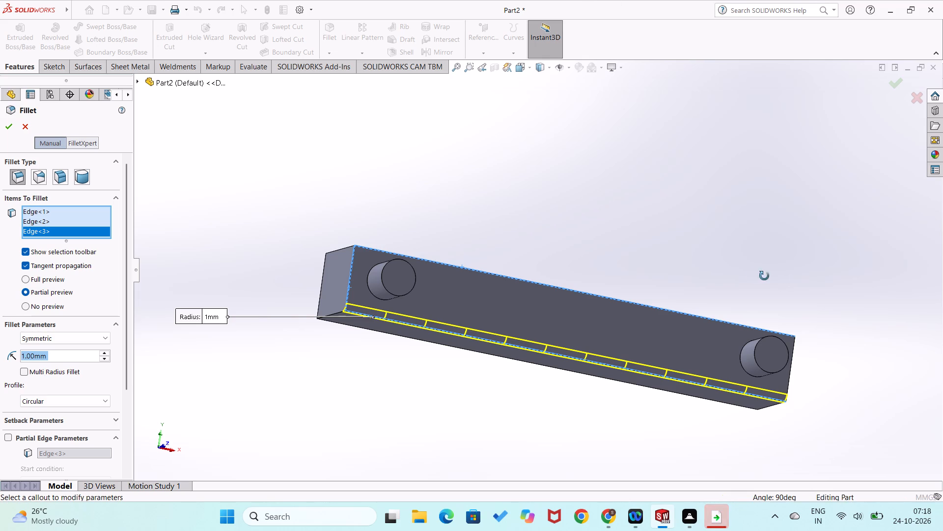
middle_drag(764, 276, 714, 236)
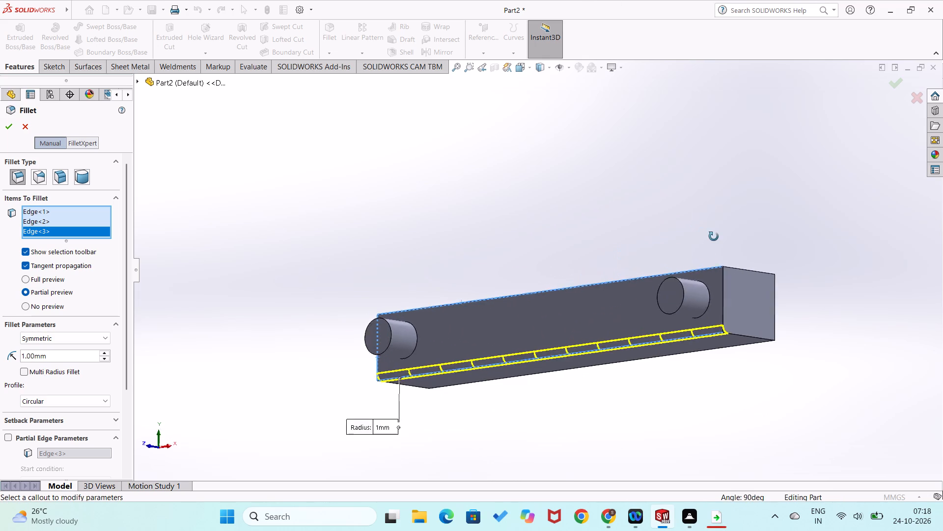
middle_drag(714, 236, 741, 228)
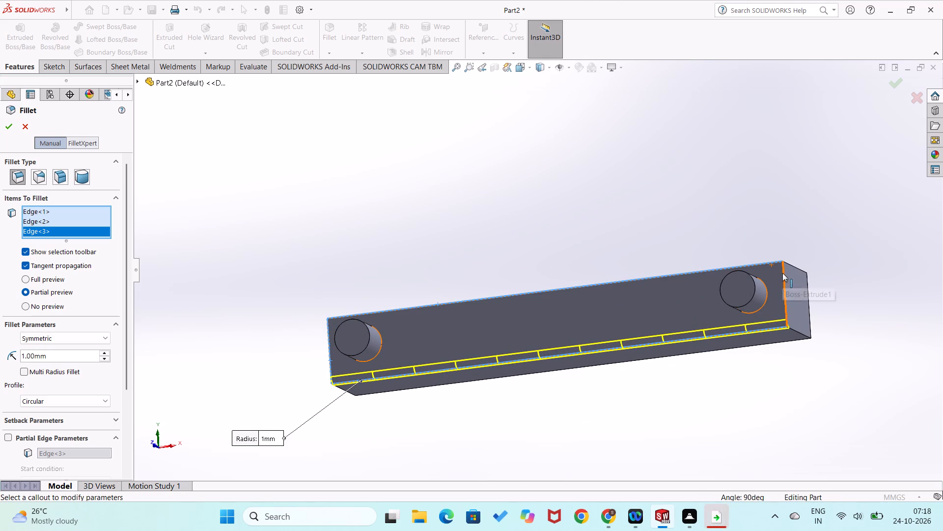
click(782, 273)
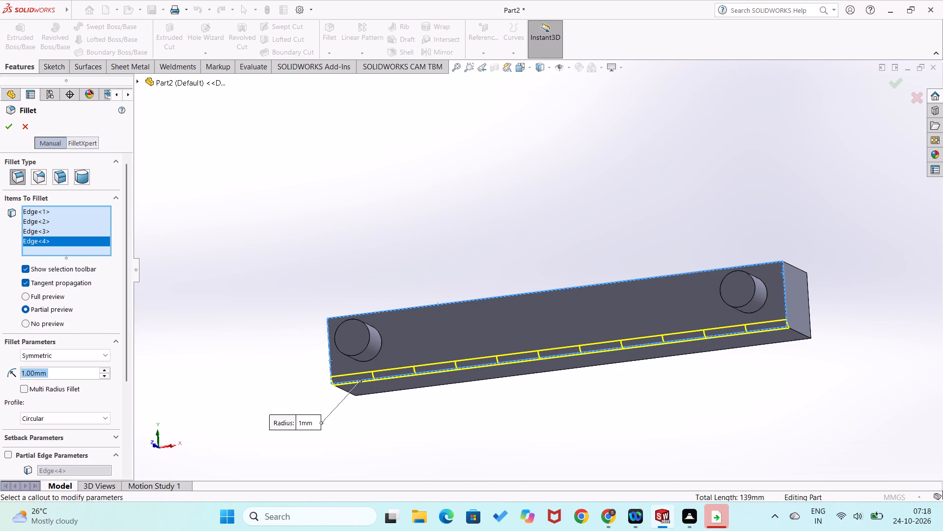
click(4, 128)
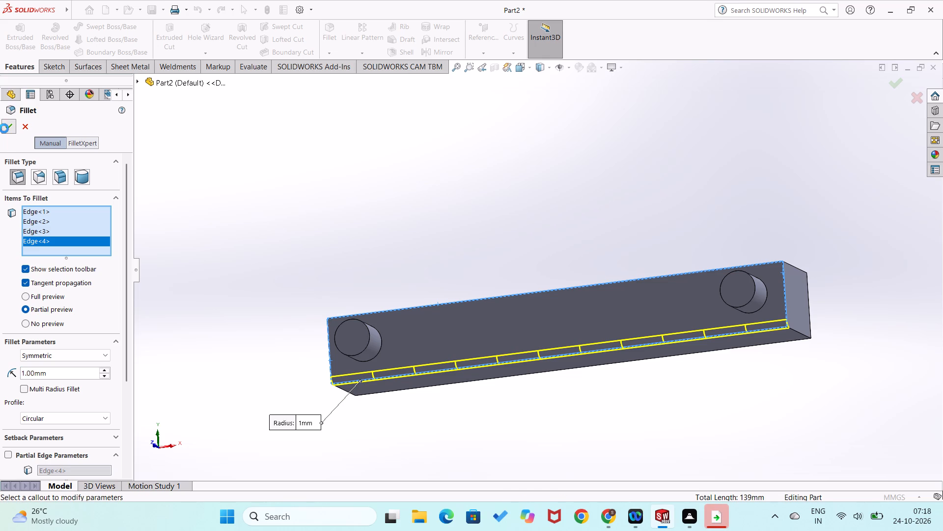
click(243, 204)
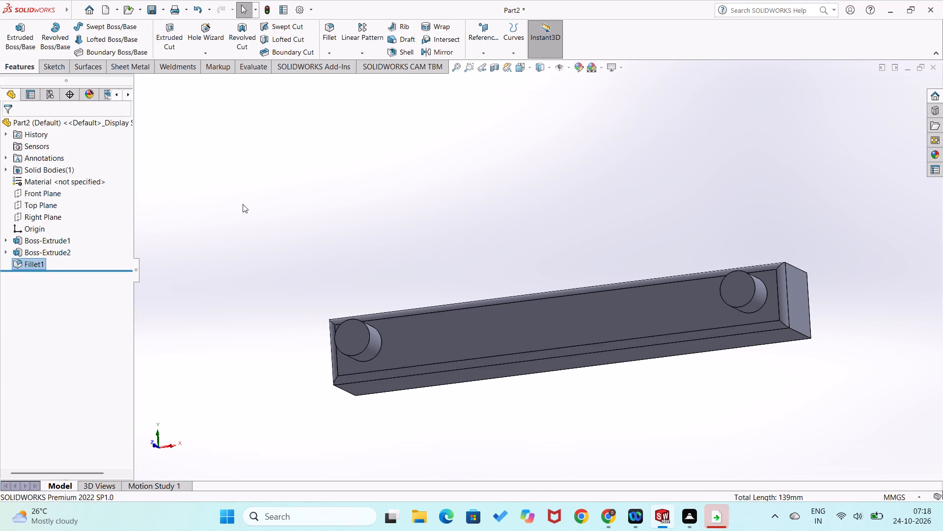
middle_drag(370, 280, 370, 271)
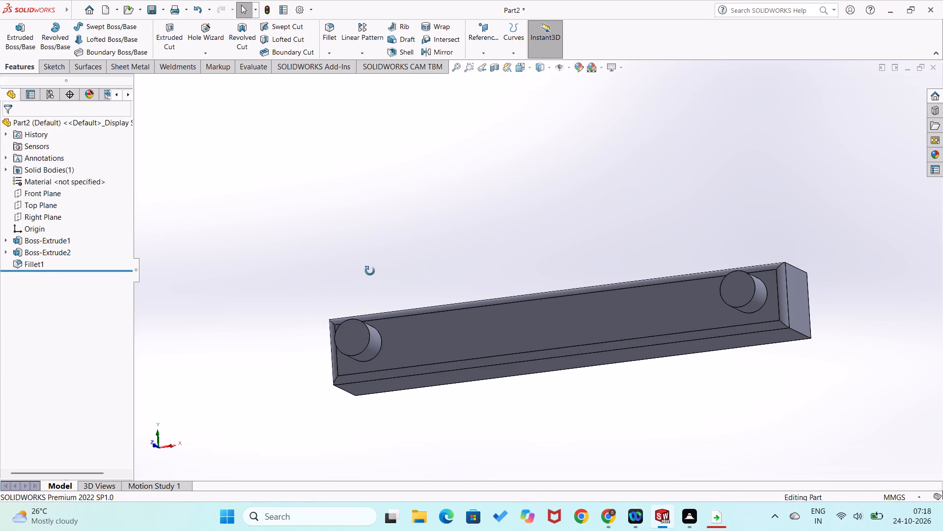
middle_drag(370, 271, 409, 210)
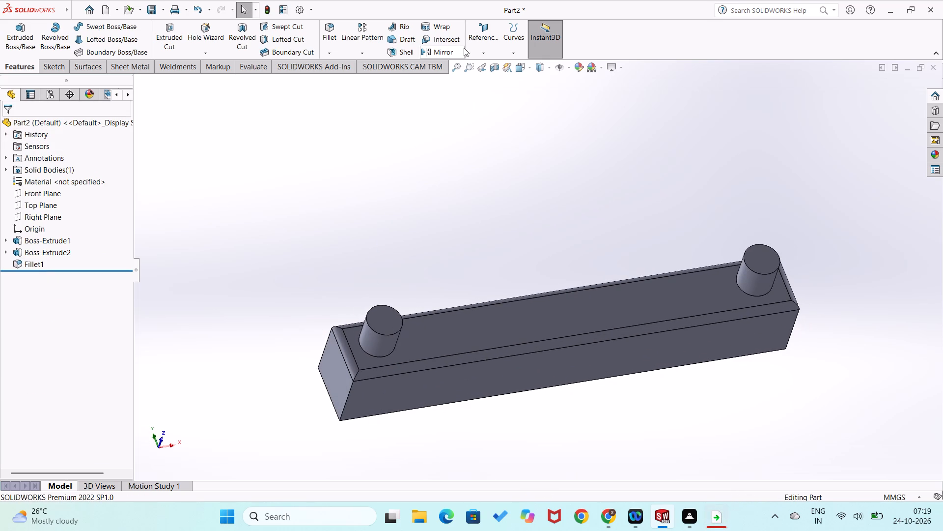
Fillet the end face and the circular base edge of the pin nearest the origin with a 1 mm radius.
click(325, 53)
click(328, 66)
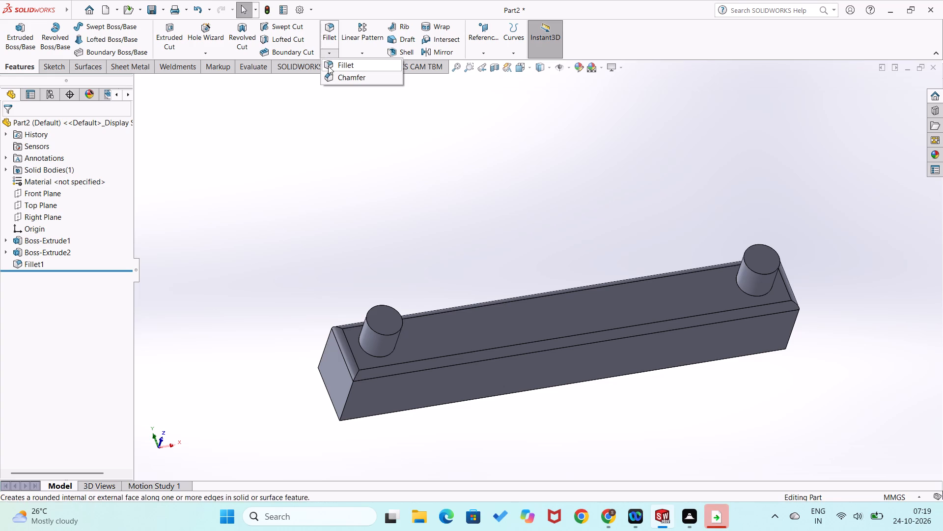
click(397, 329)
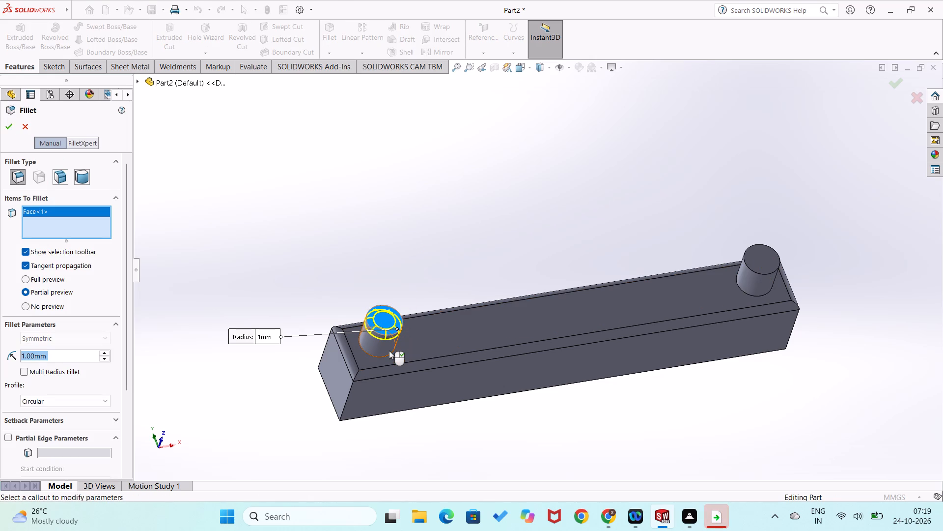
click(388, 353)
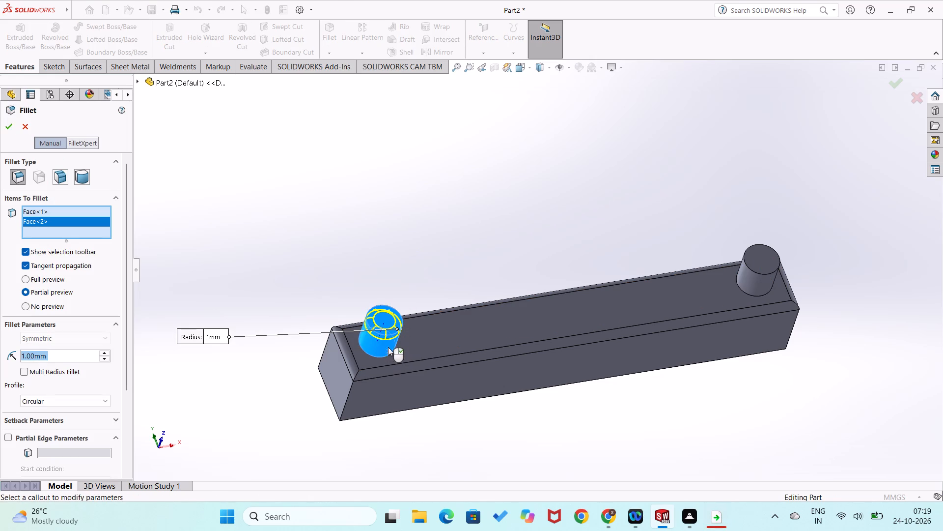
right_click(56, 218)
click(71, 235)
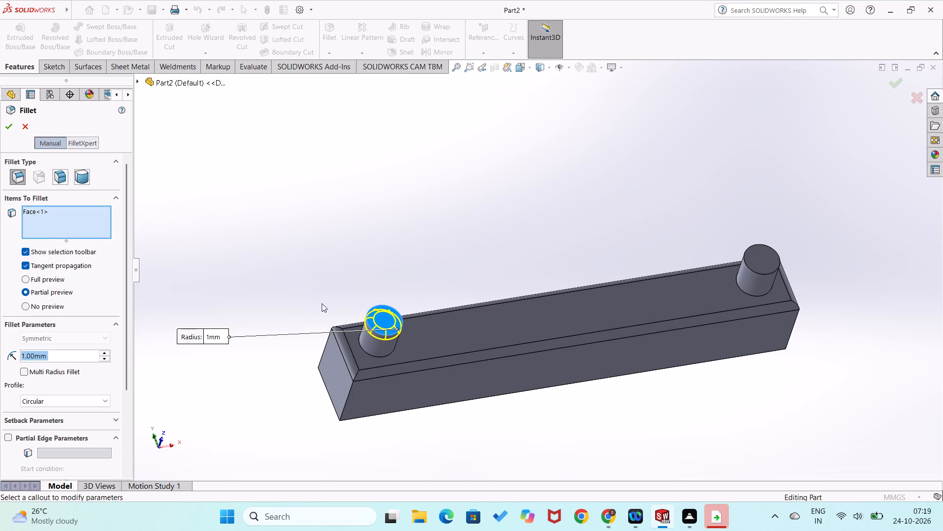
middle_drag(337, 296, 321, 186)
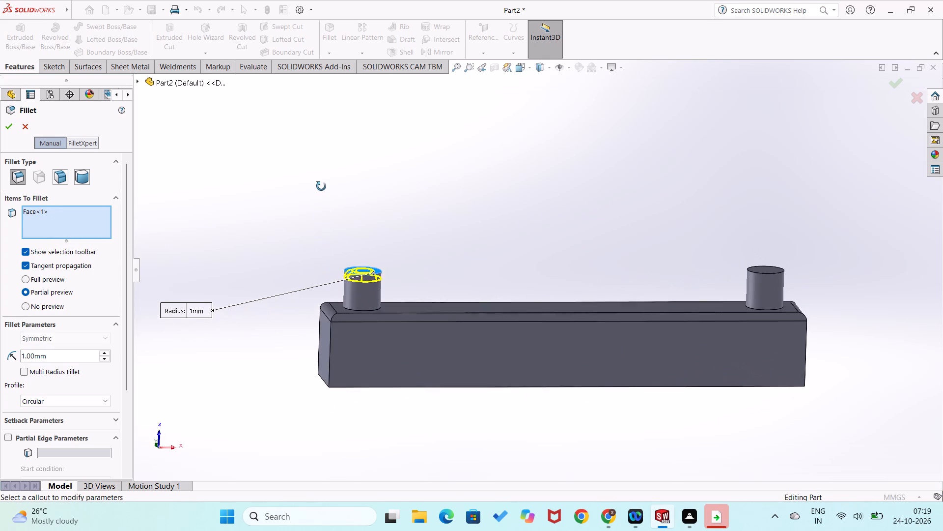
middle_drag(321, 186, 320, 177)
scroll(320, 177, up, 1)
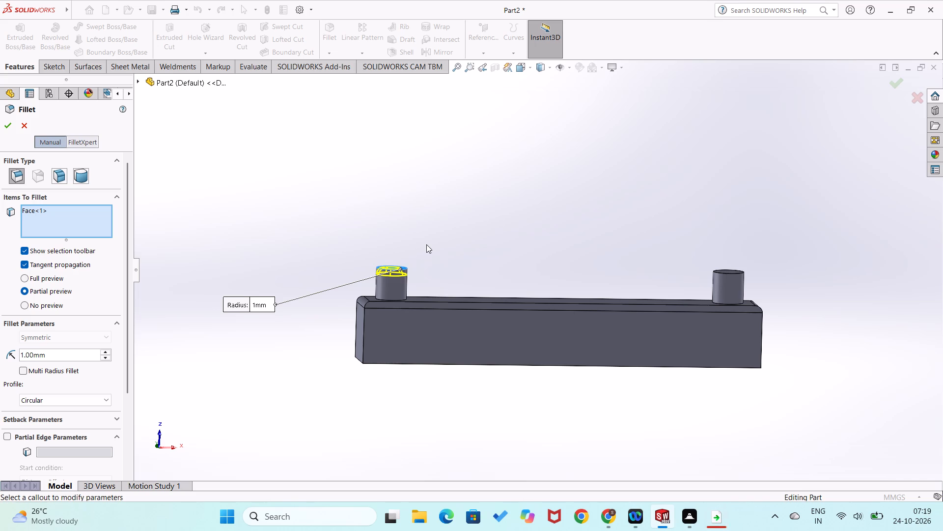
middle_drag(442, 301, 442, 330)
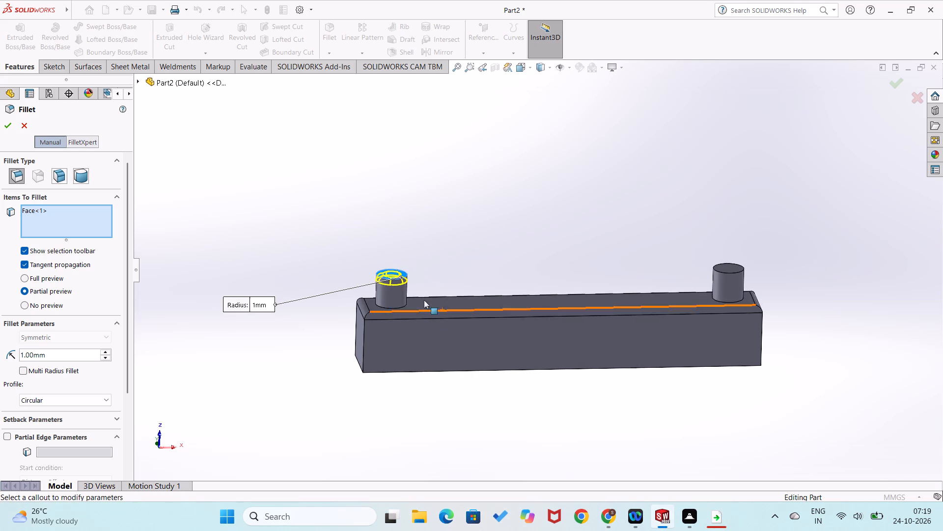
scroll(422, 288, down, 2)
middle_drag(422, 296, 421, 314)
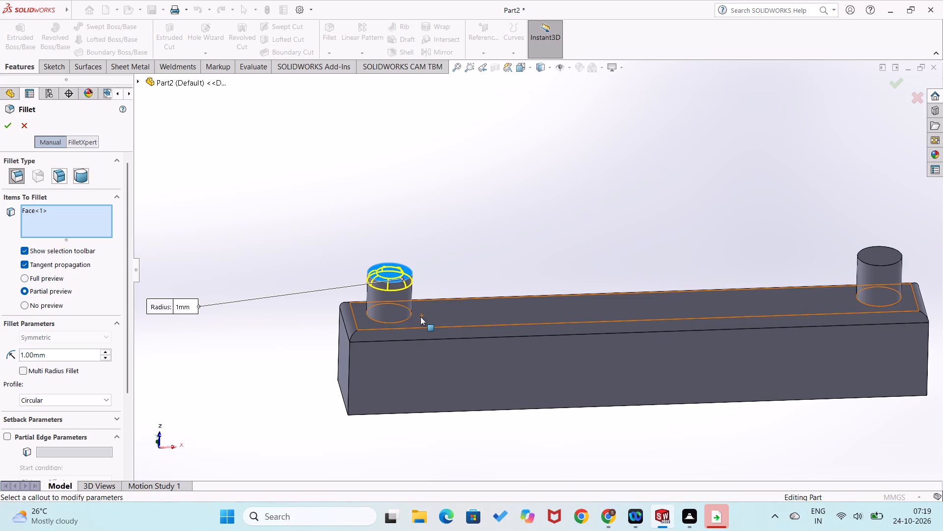
click(408, 319)
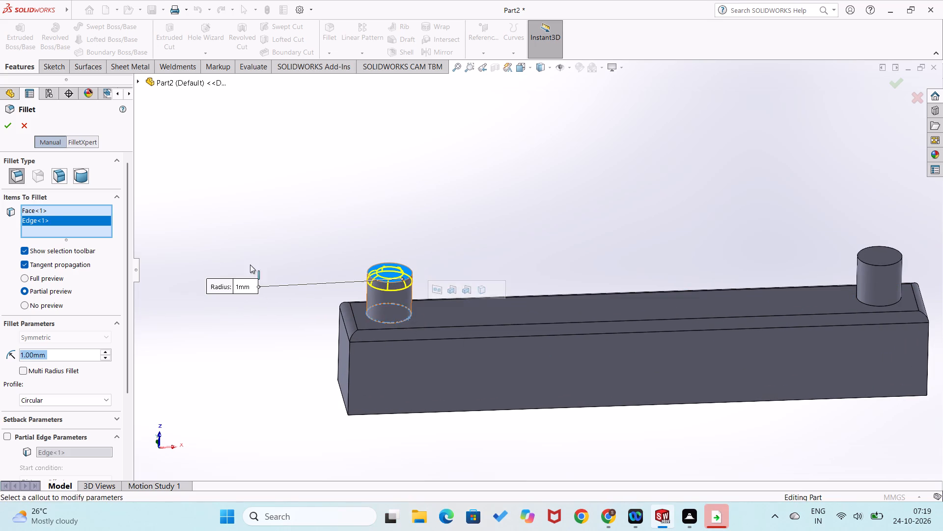
click(7, 123)
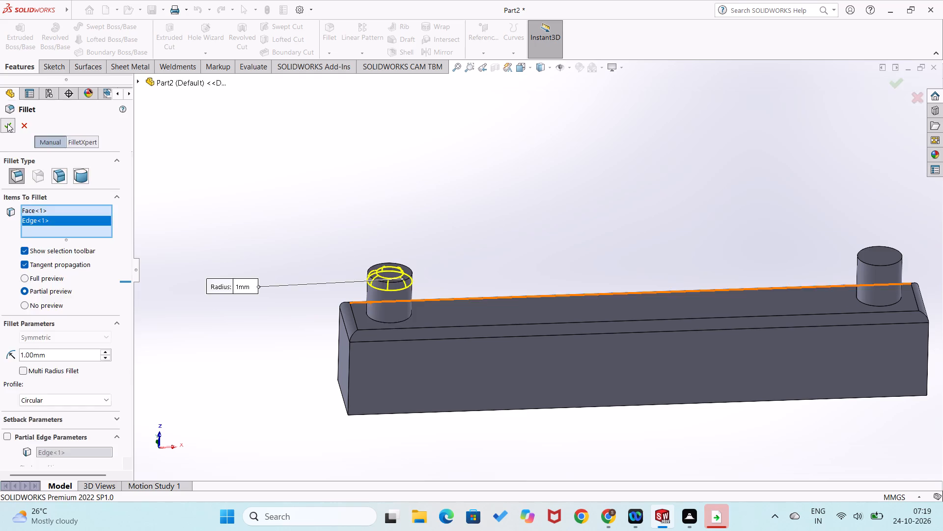
click(299, 178)
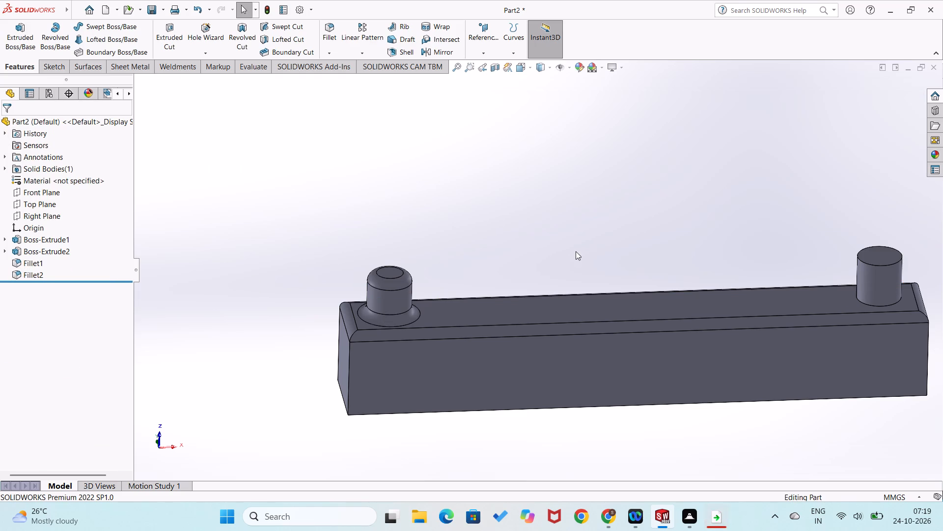
Fillet the end edge and the circular base edge of the other pin with a 1 mm radius.
scroll(572, 212, up, 1)
middle_drag(567, 230, 478, 269)
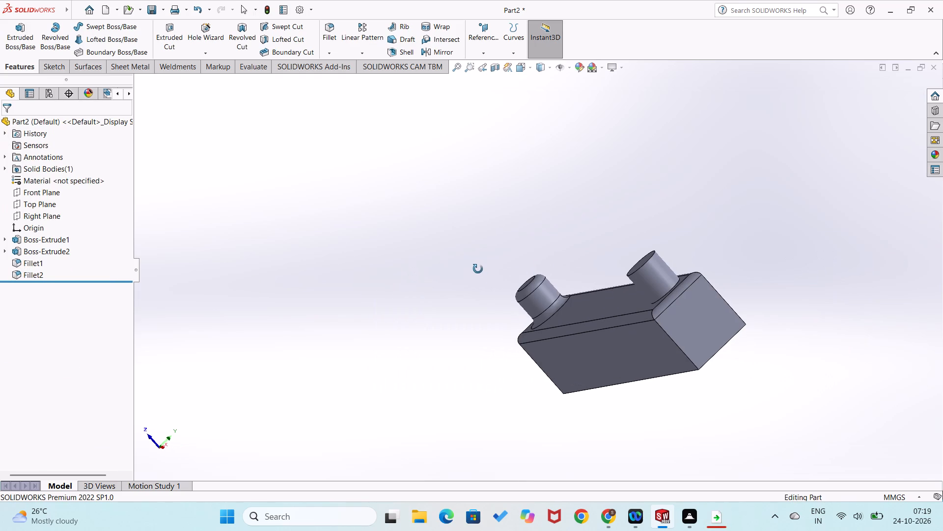
middle_drag(478, 269, 515, 266)
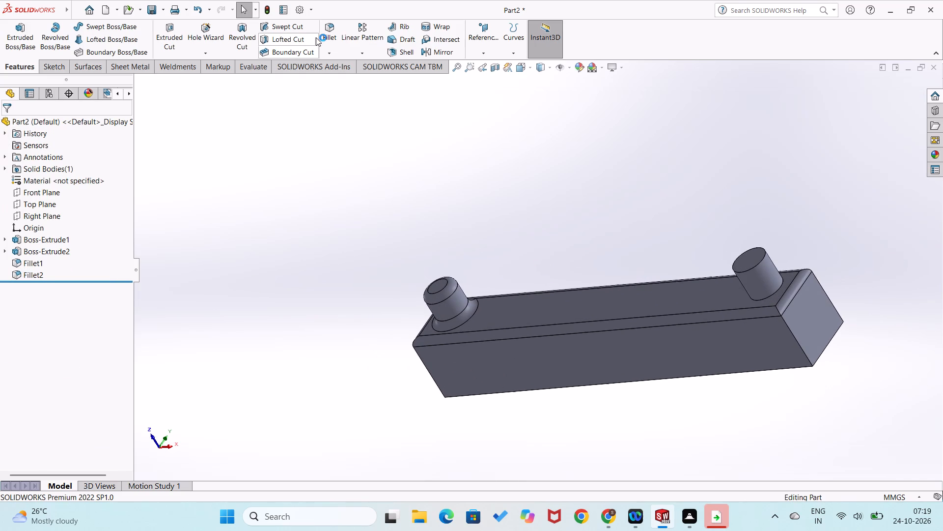
click(325, 52)
click(326, 60)
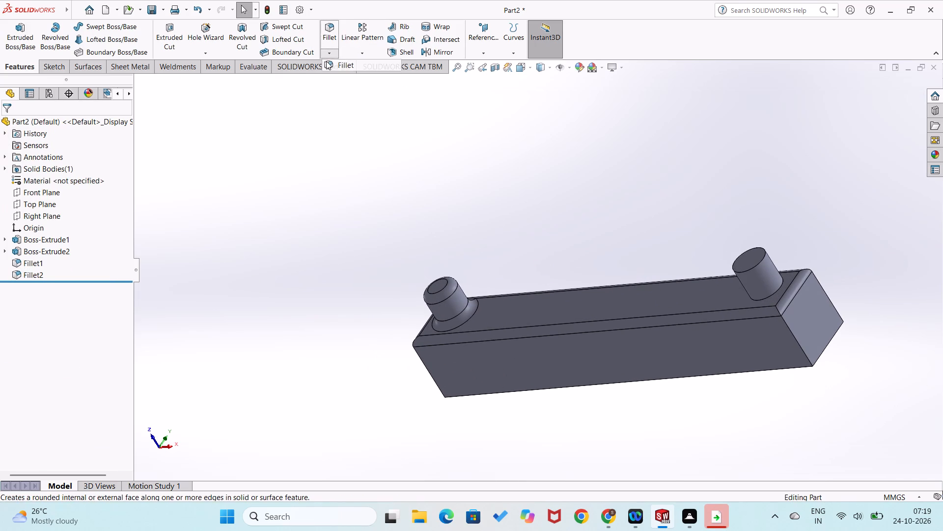
click(753, 267)
click(771, 296)
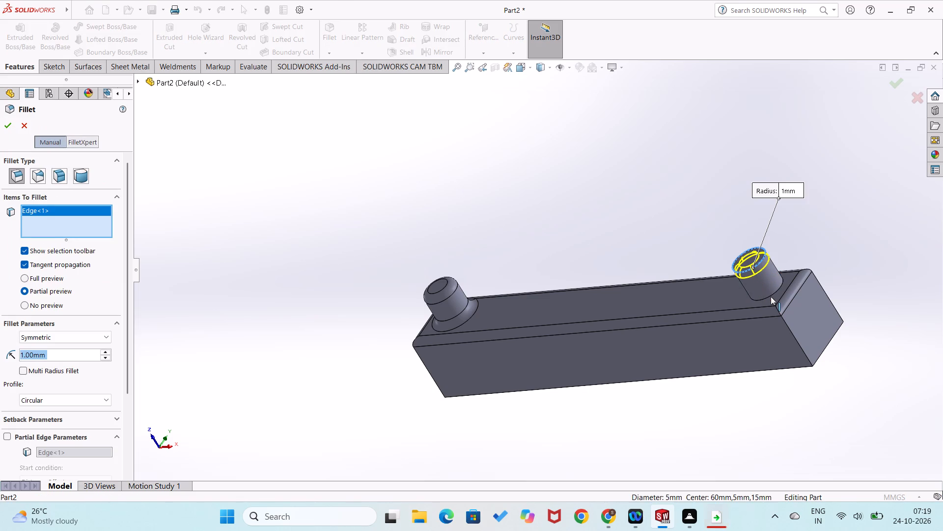
click(9, 123)
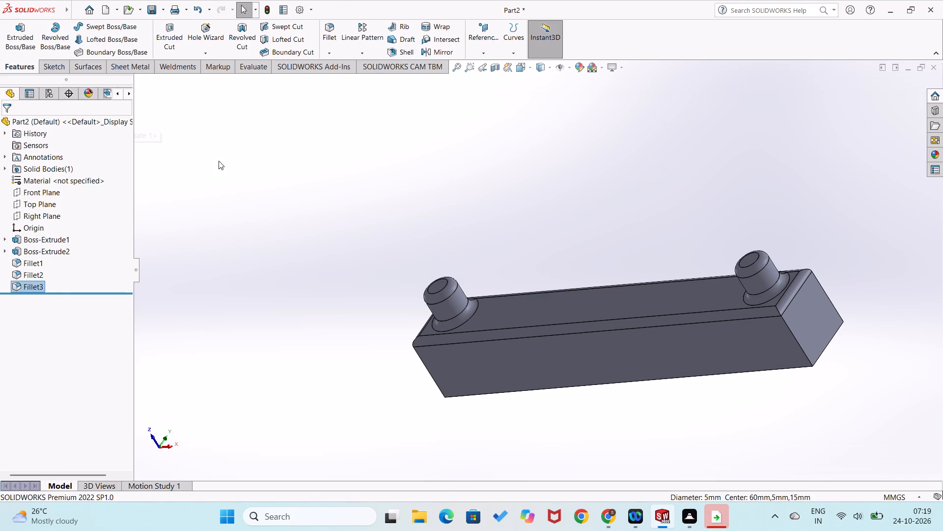
click(263, 176)
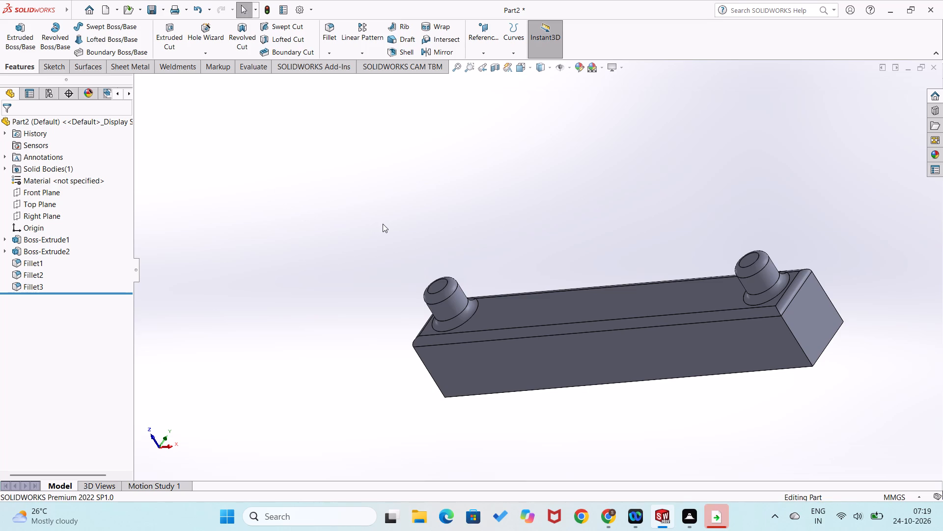
On the bar's long bottom face, sketch three level circles of about 1.6, 2 and 1.6 mm radius, starting near the origin end.
middle_drag(385, 219, 399, 220)
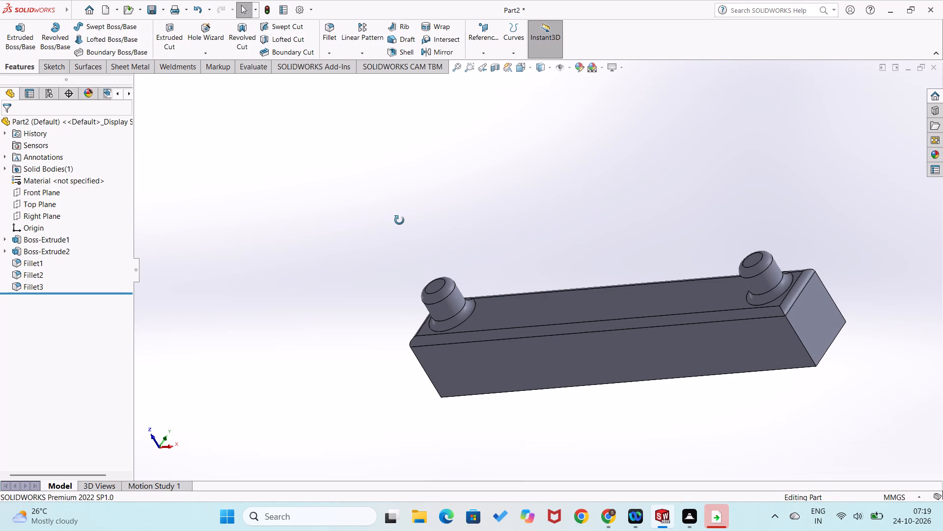
middle_drag(399, 220, 459, 270)
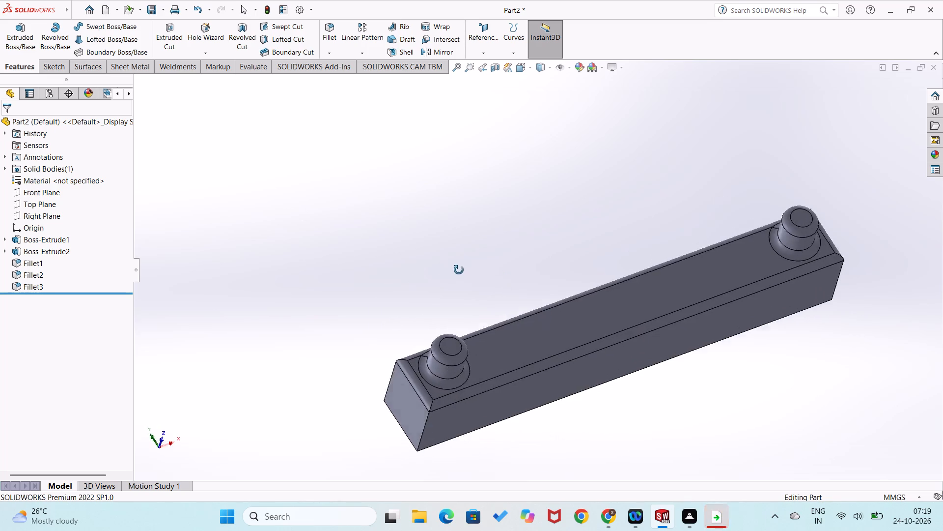
middle_drag(459, 270, 430, 230)
right_click(533, 377)
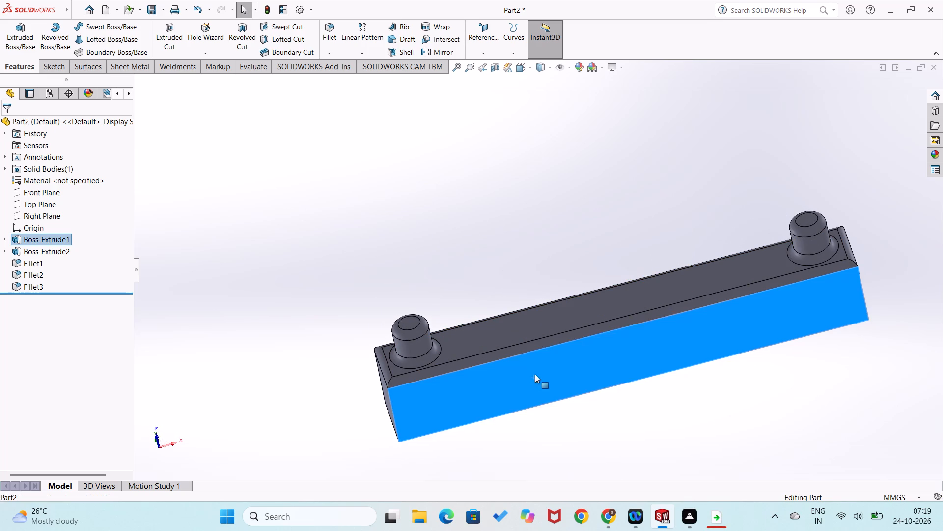
click(556, 274)
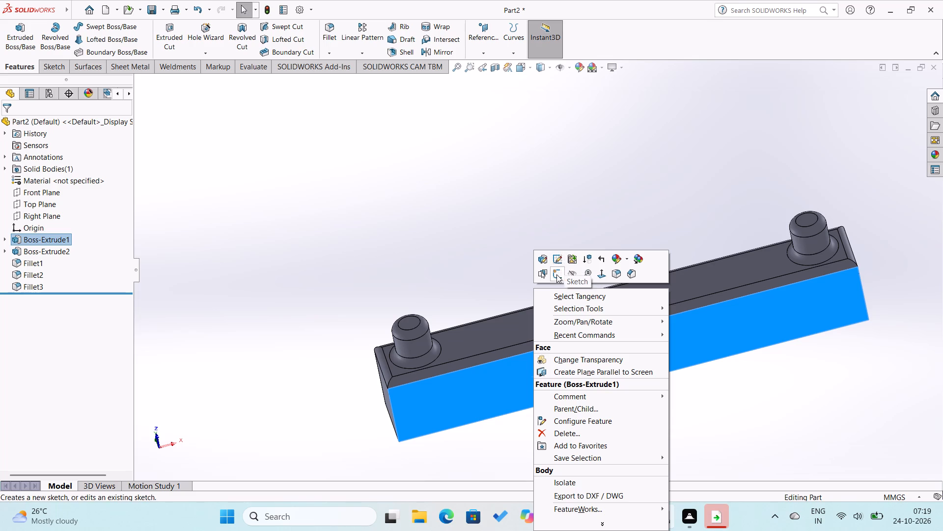
click(226, 212)
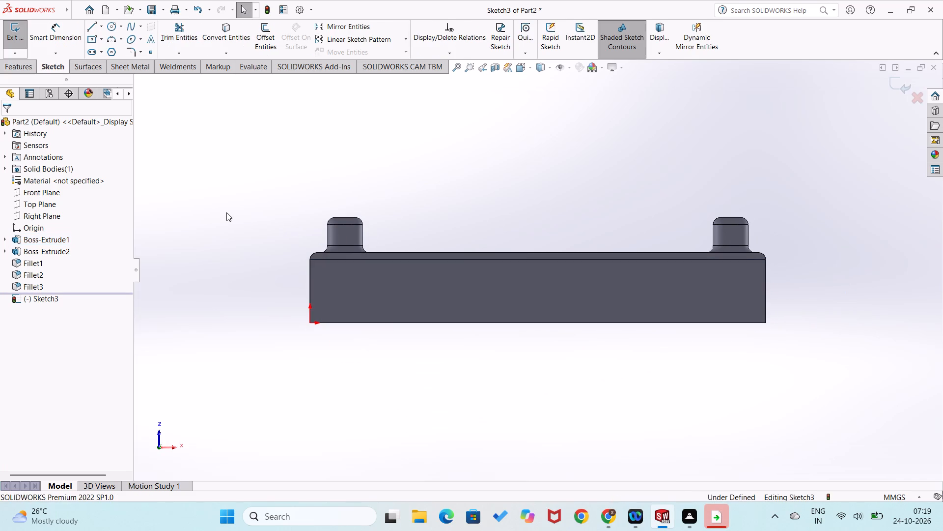
right_drag(226, 212, 277, 196)
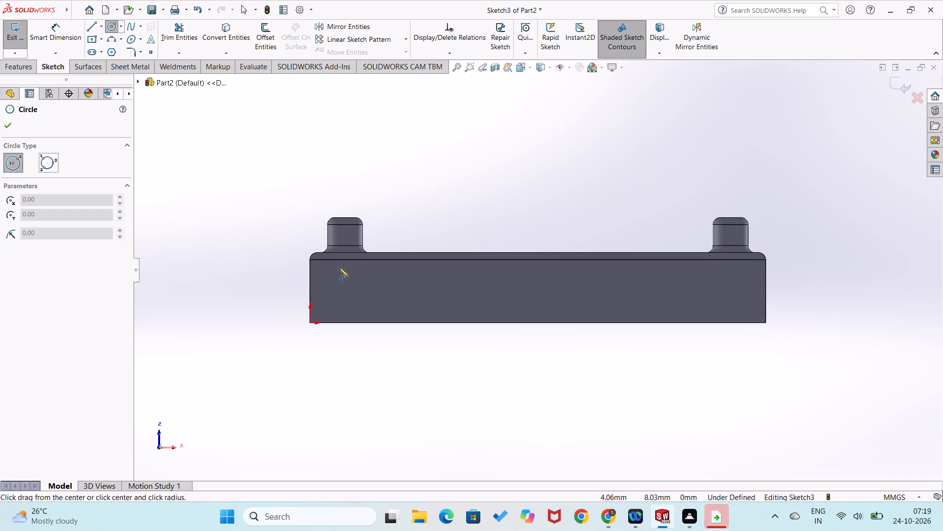
click(348, 293)
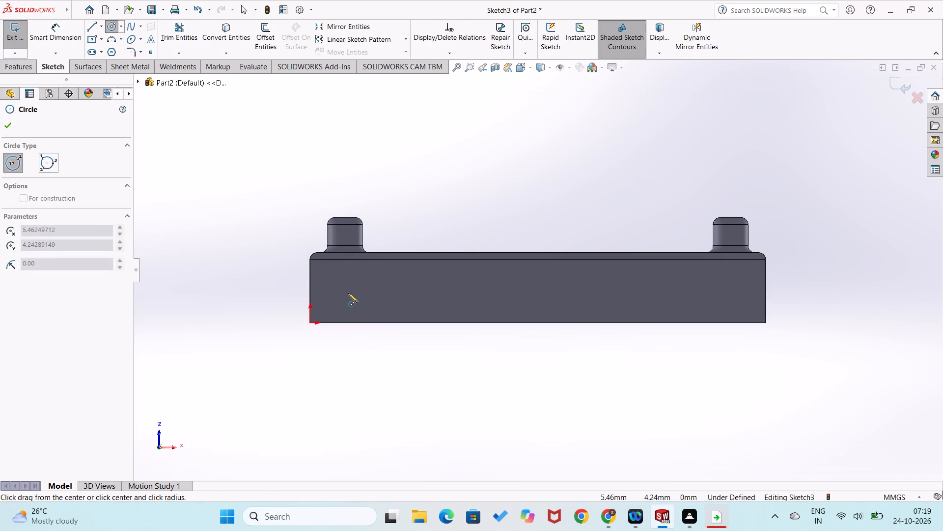
click(351, 304)
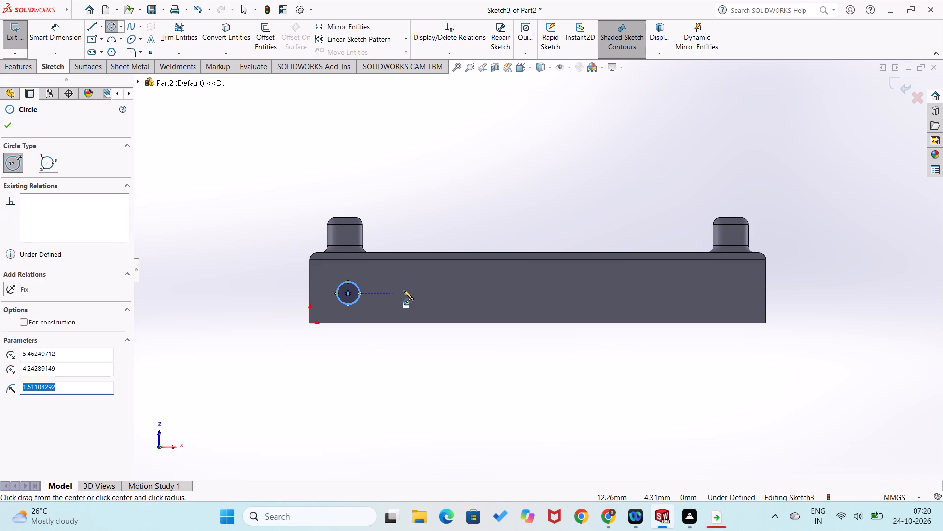
click(419, 291)
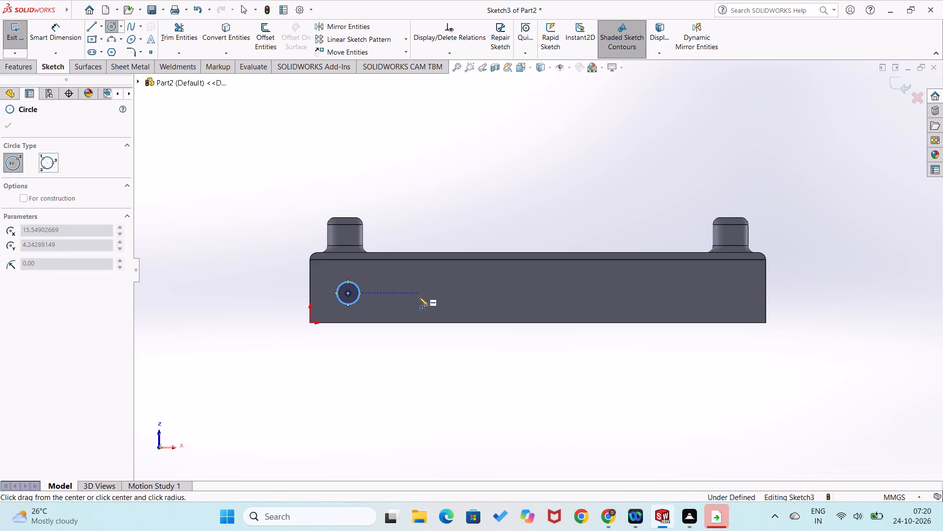
click(422, 307)
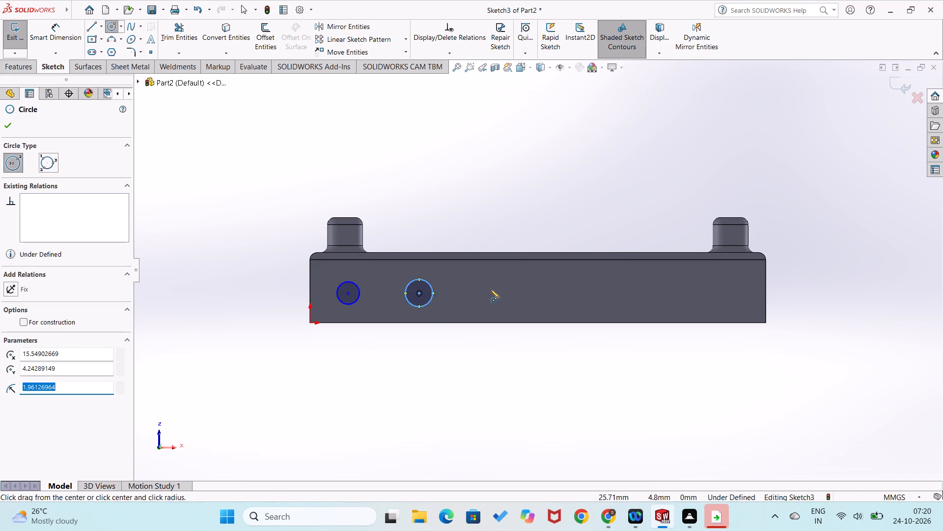
click(485, 294)
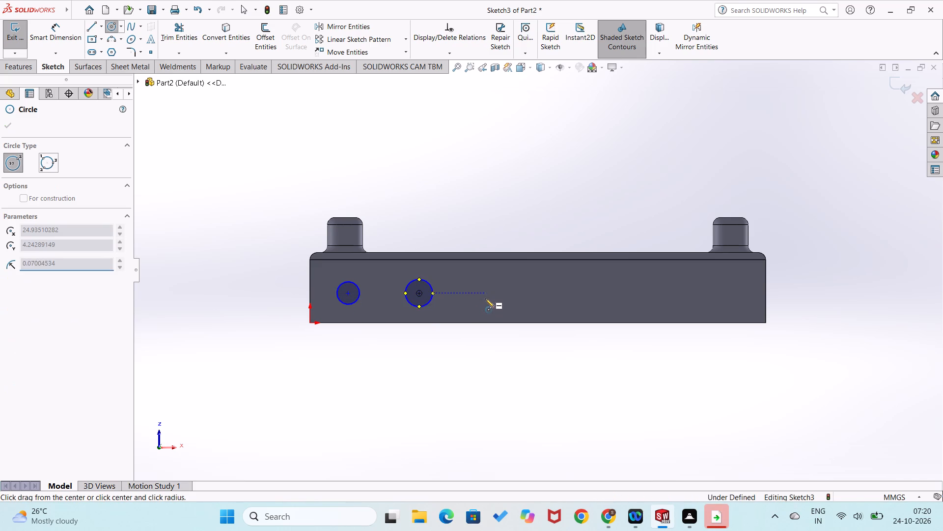
click(485, 304)
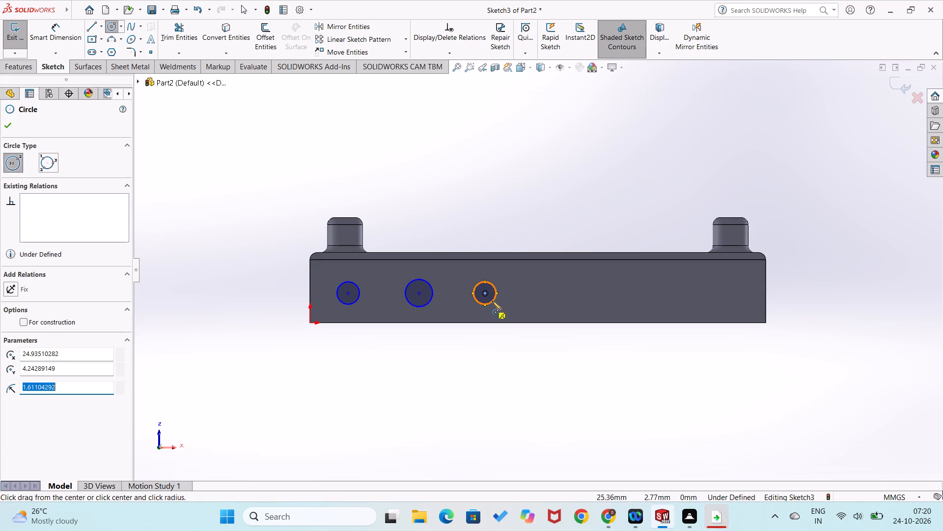
Continue the row with three more level circles of about 1, 0.9 and 1.3 mm radius, centred about 36, 46 and 57 mm along the bar.
click(562, 293)
click(562, 300)
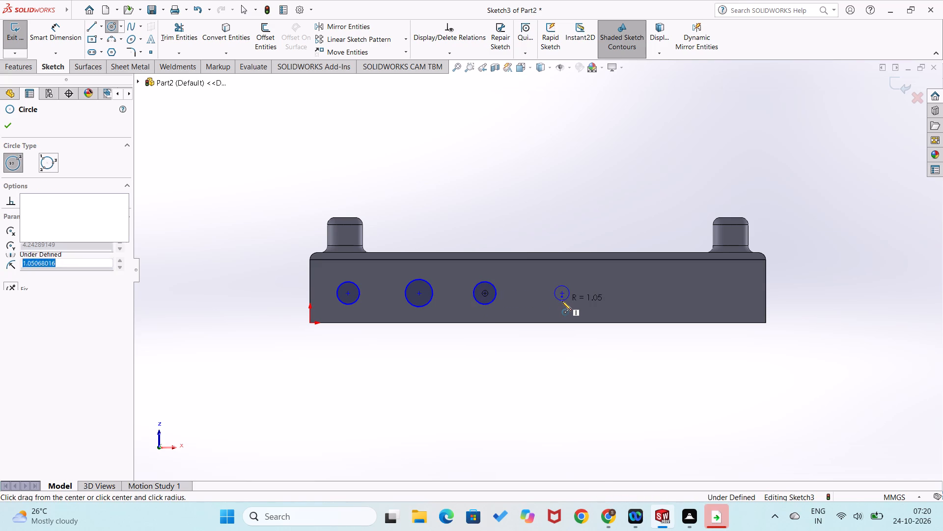
click(633, 295)
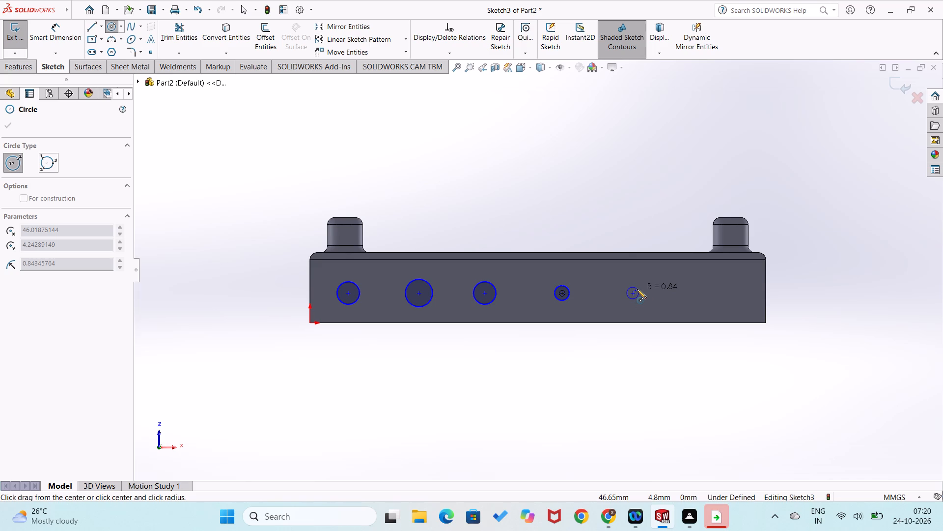
click(637, 288)
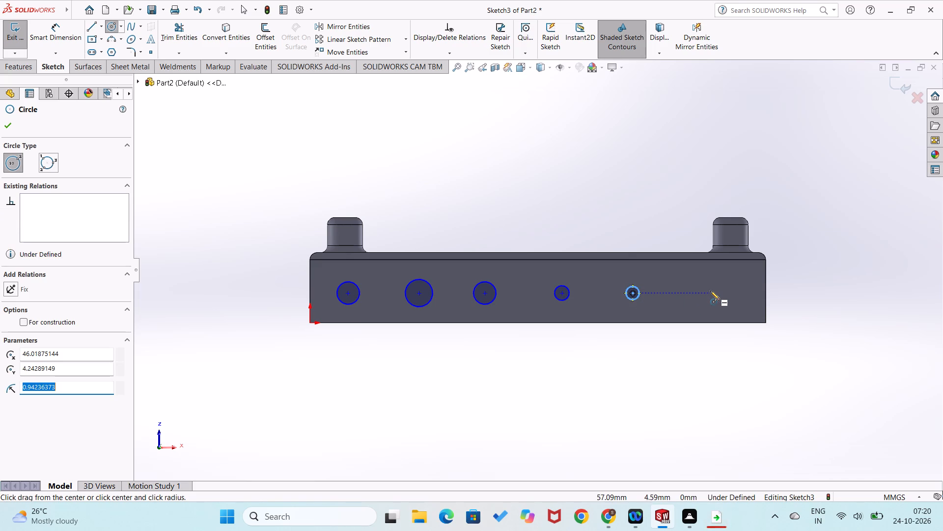
click(710, 291)
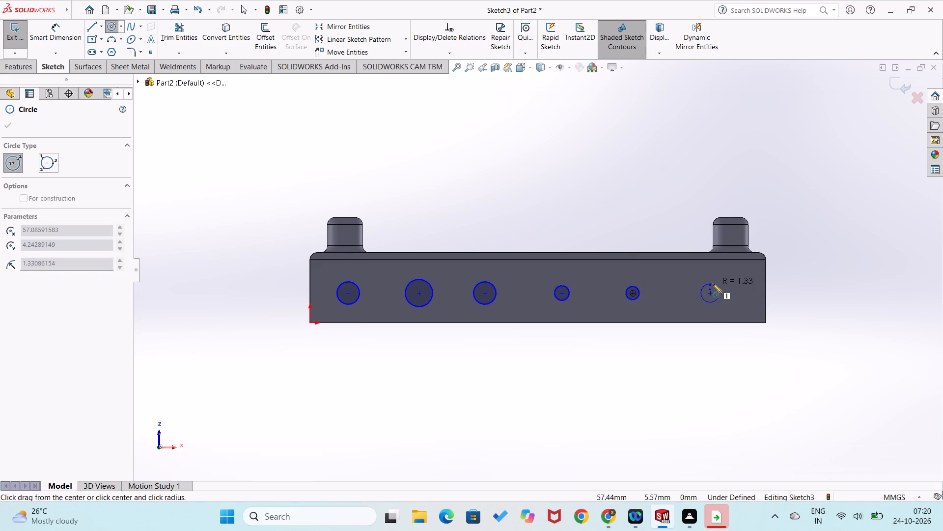
click(713, 284)
Dimension the first circle's centre 8 mm horizontally from the origin corner of the bar.
right_drag(257, 288, 255, 196)
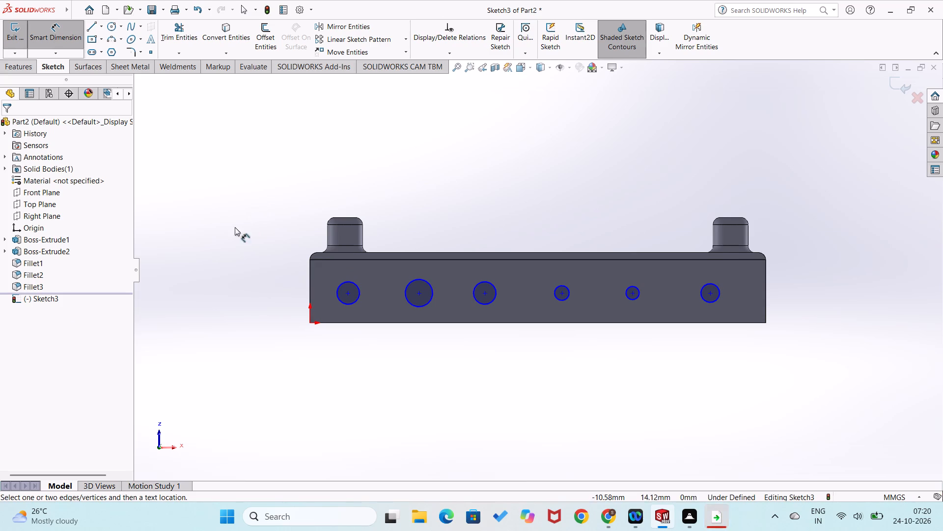
click(310, 322)
click(348, 291)
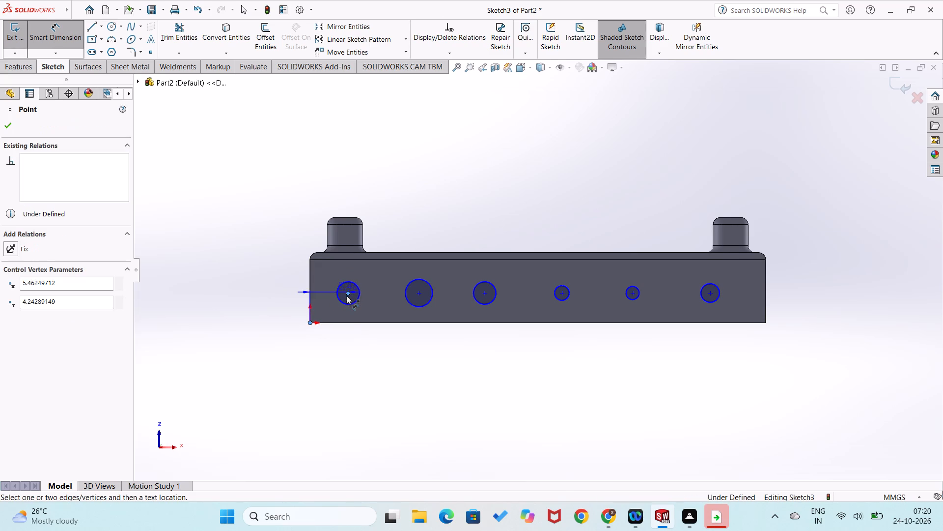
click(334, 348)
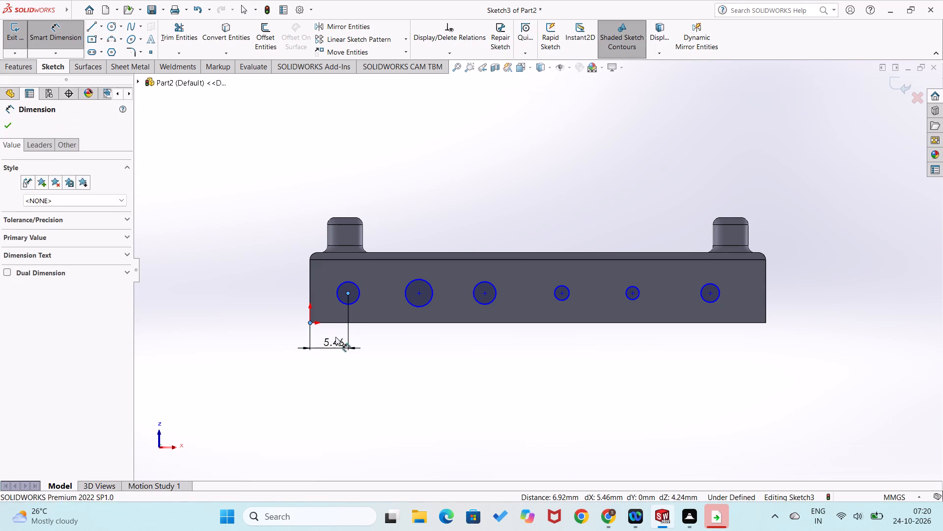
key(8)
key(Return)
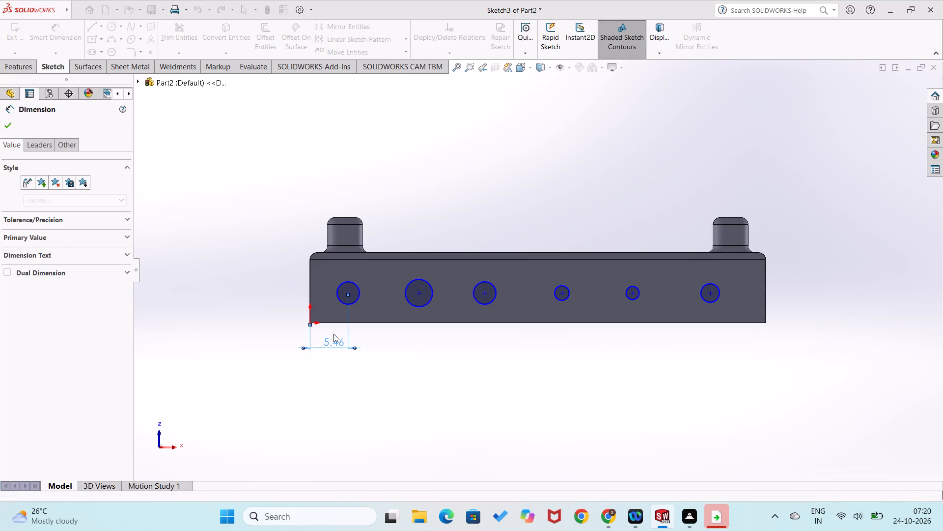
click(331, 375)
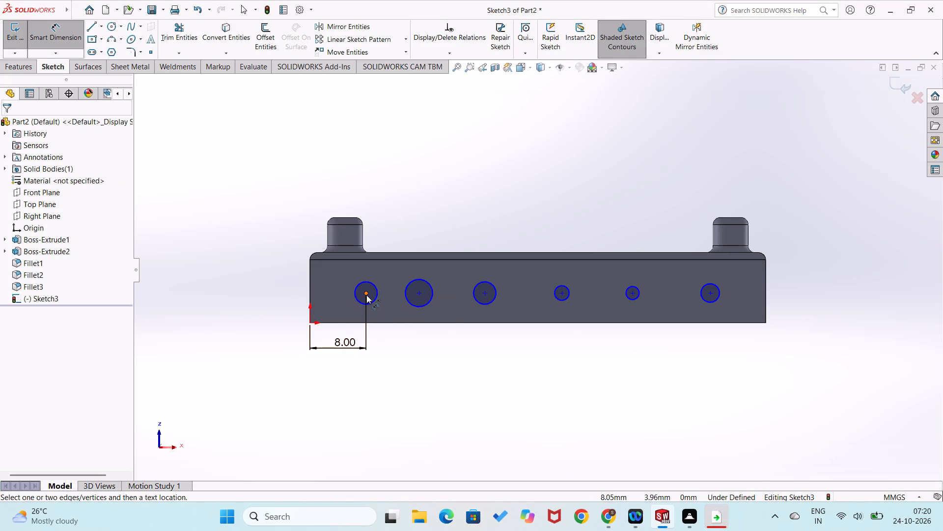
Dimension the horizontal spacing between the first and second circle centres and set it to 10 mm.
click(366, 295)
click(418, 293)
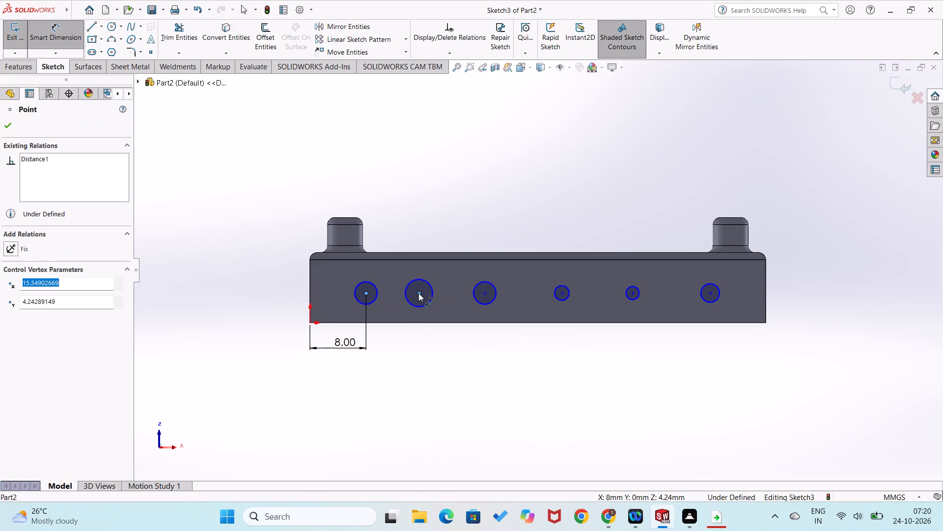
click(394, 345)
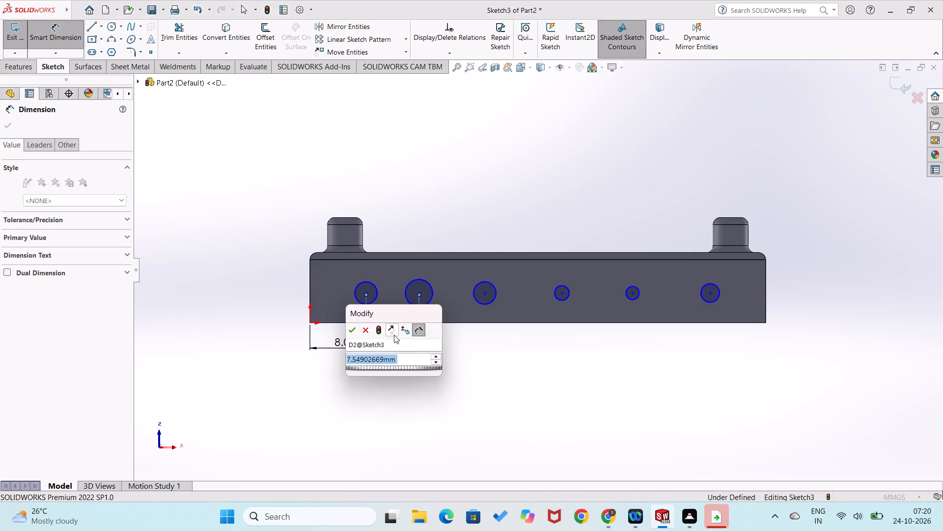
key(8)
key(Return)
double_click(393, 338)
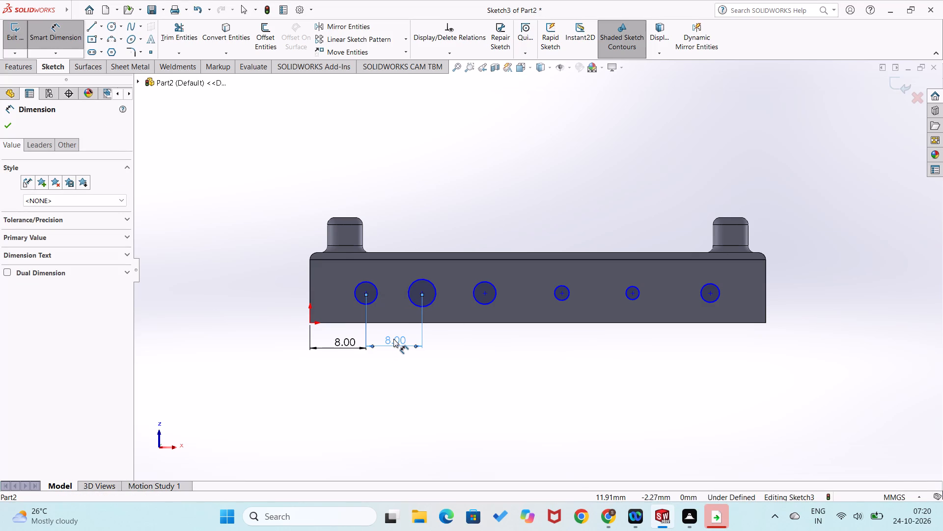
double_click(393, 339)
text(10)
key(Return)
click(446, 362)
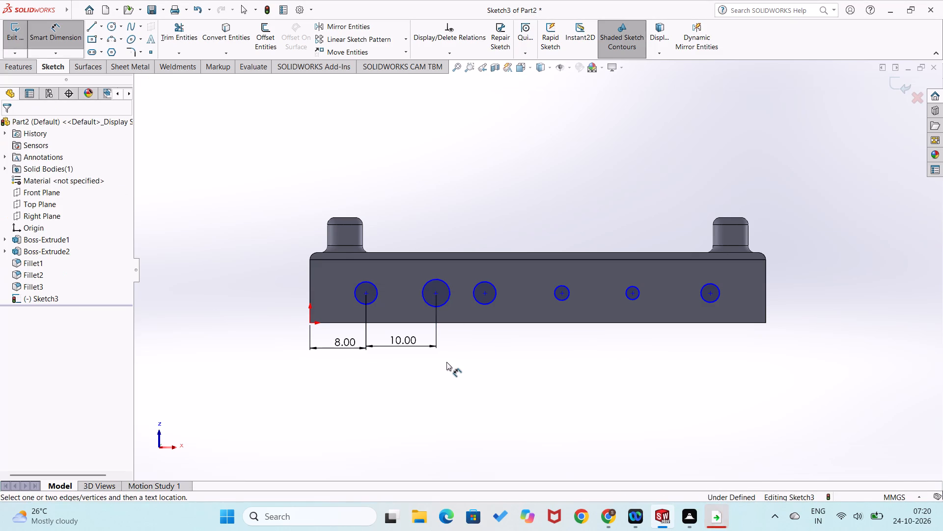
Dimension the second circle's diameter and set it to 3 mm.
click(425, 297)
click(411, 221)
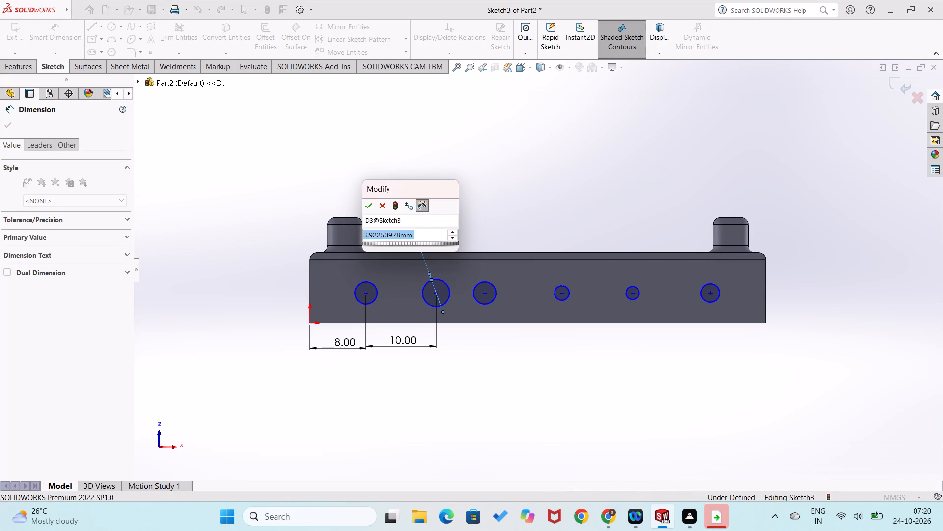
key(2)
key(Return)
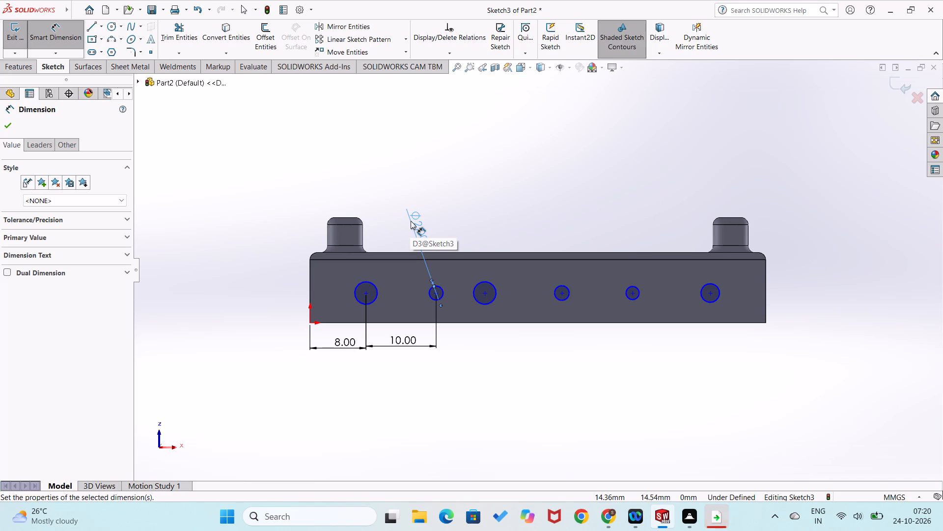
click(411, 221)
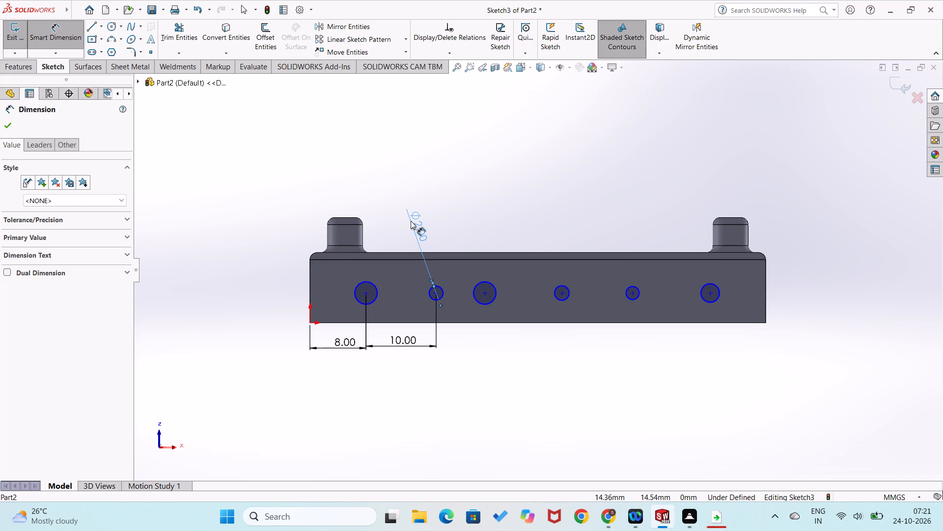
click(411, 221)
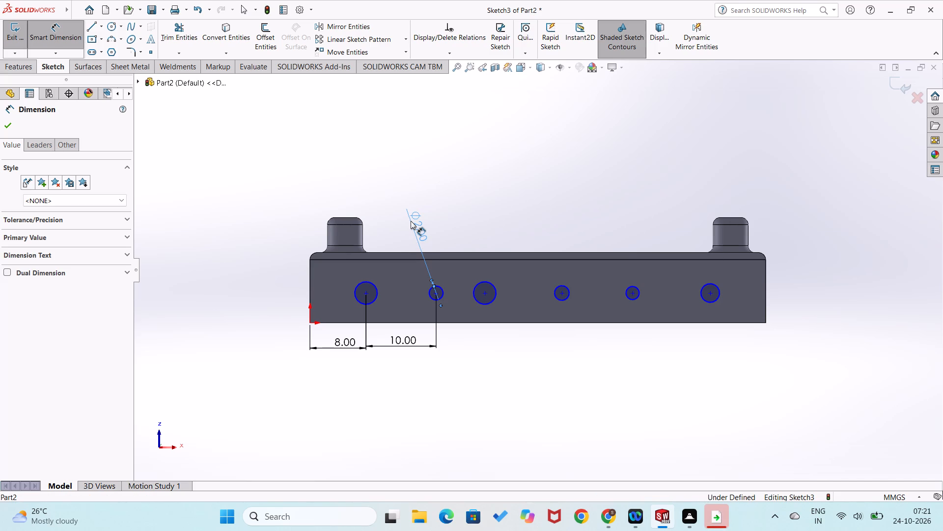
click(419, 240)
click(419, 240)
key(3)
key(Return)
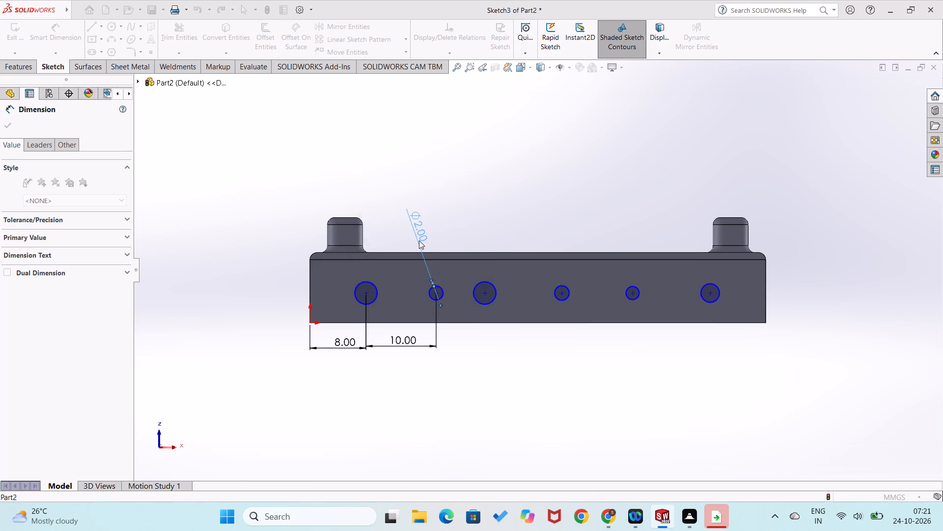
click(460, 229)
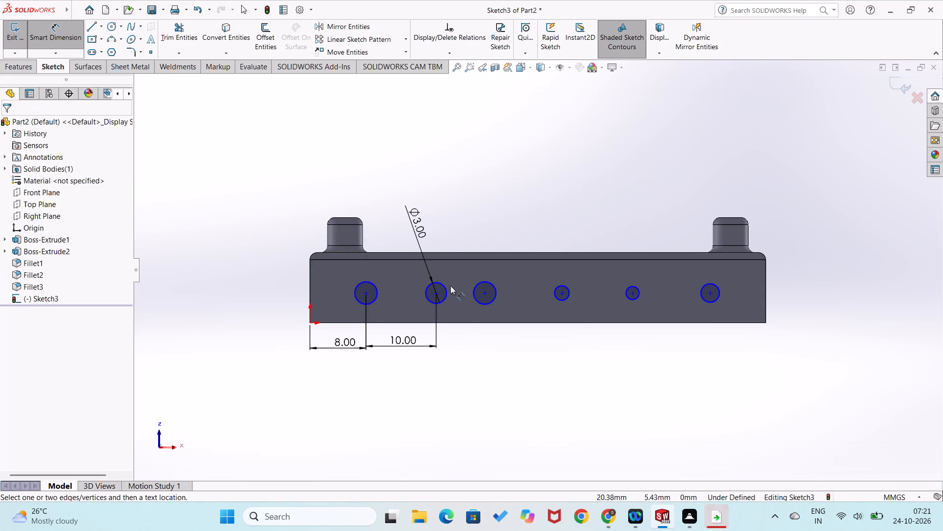
Dimension the centre spacing from the second to third circle and from the third to fourth circle as 10 mm each.
click(437, 295)
click(484, 295)
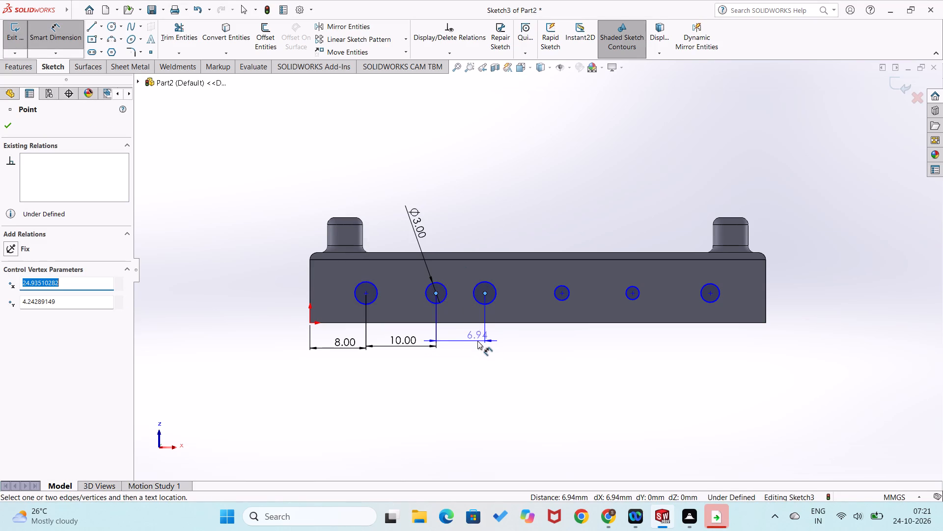
click(477, 341)
text(10)
key(Return)
click(517, 169)
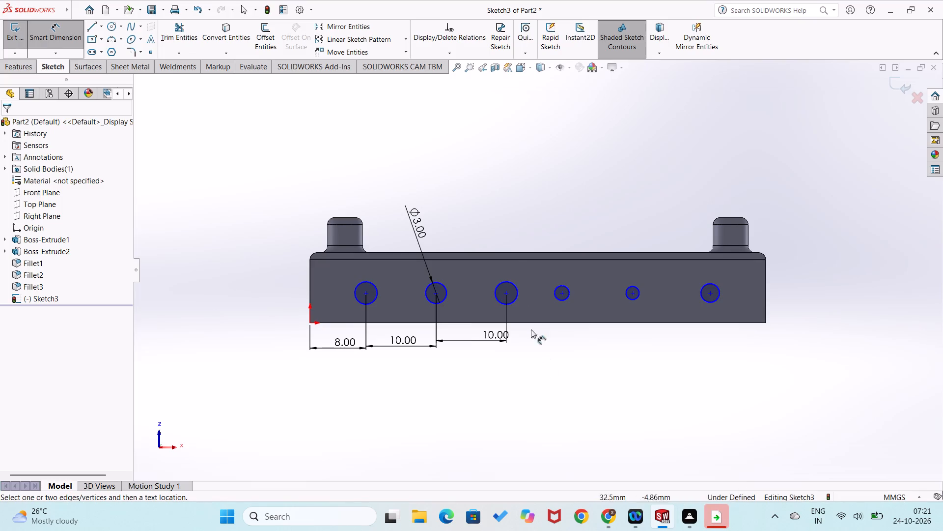
click(508, 296)
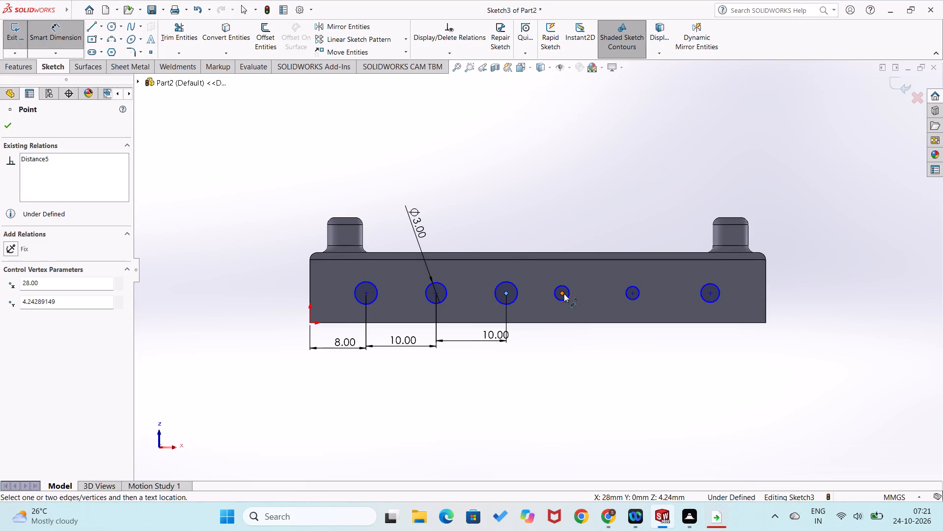
click(564, 294)
click(542, 346)
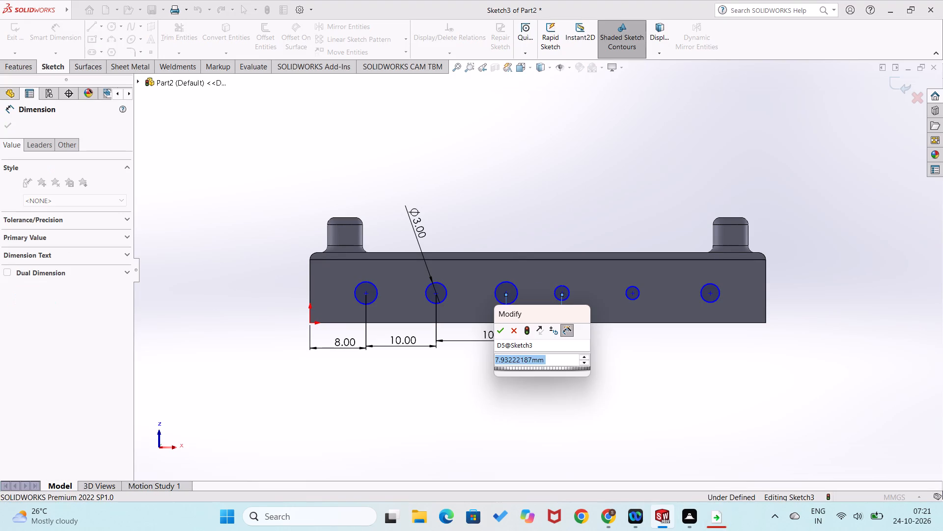
text(10.)
key(Return)
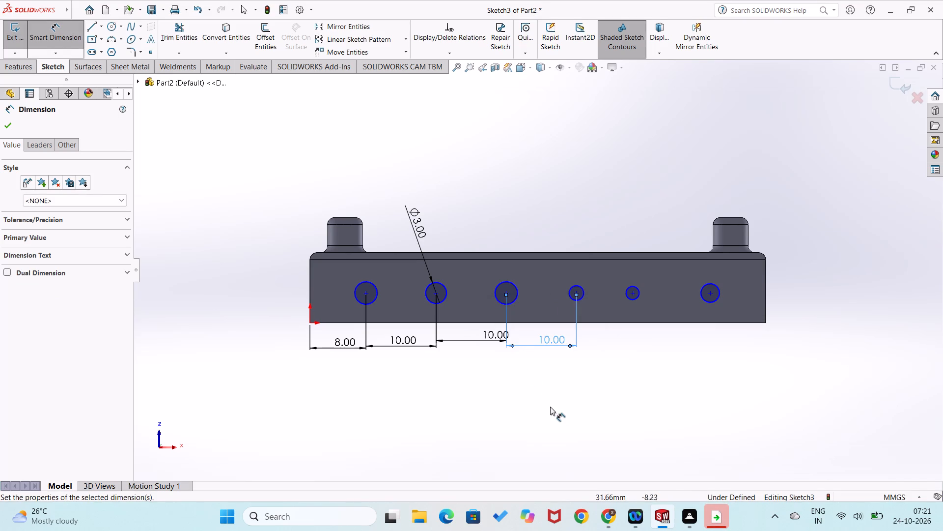
click(555, 410)
Dimension the centre spacing from the fourth to fifth circle and from the fifth to sixth circle as 10 mm each.
click(576, 295)
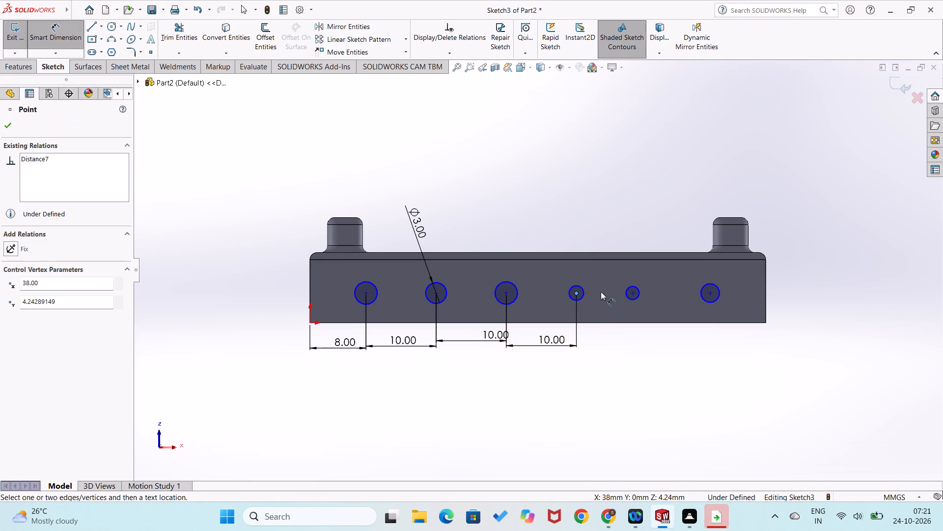
click(632, 292)
click(624, 338)
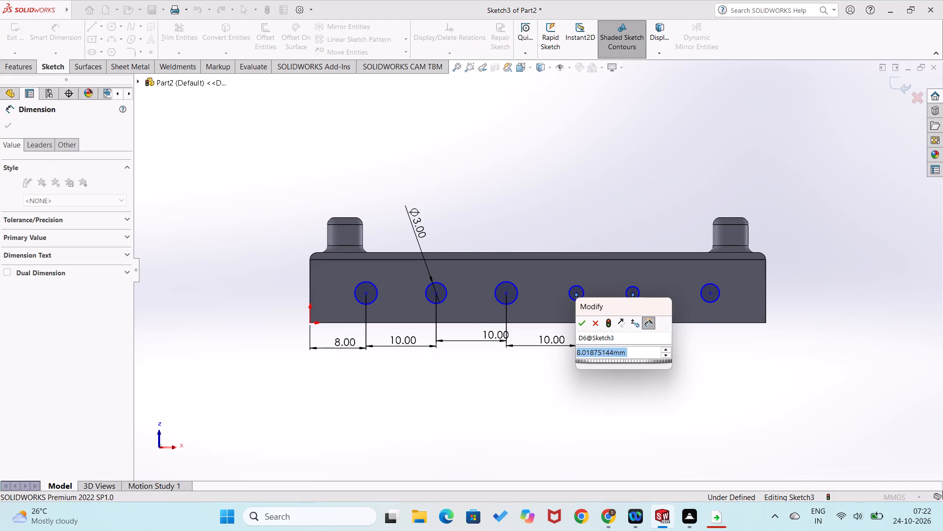
text(10)
key(Return)
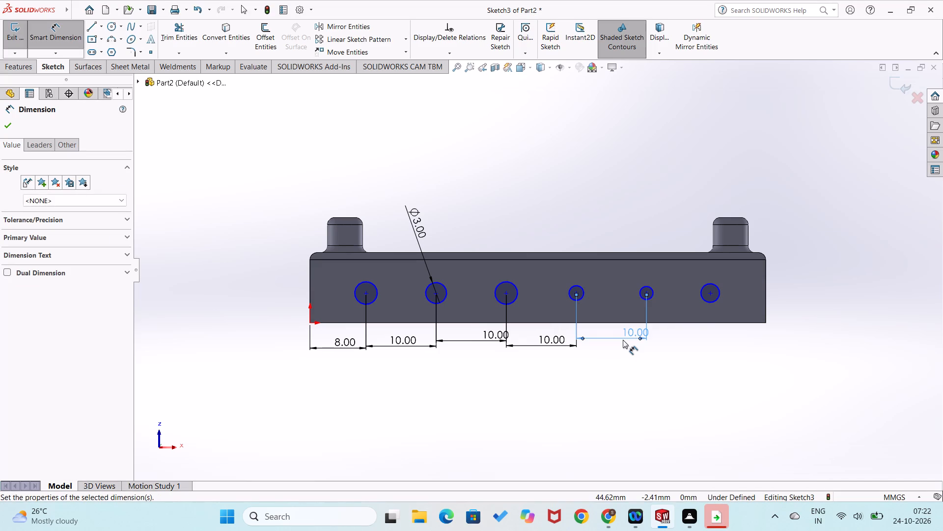
click(679, 364)
click(648, 296)
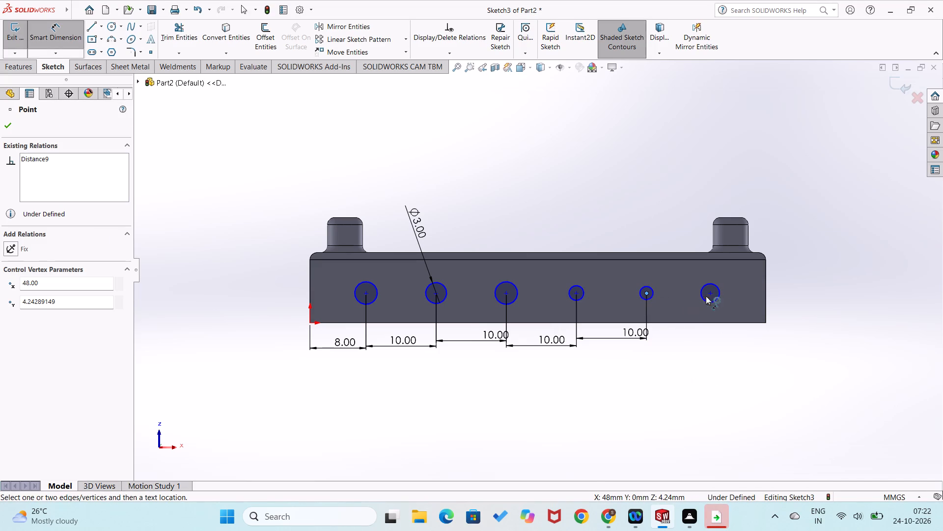
click(710, 295)
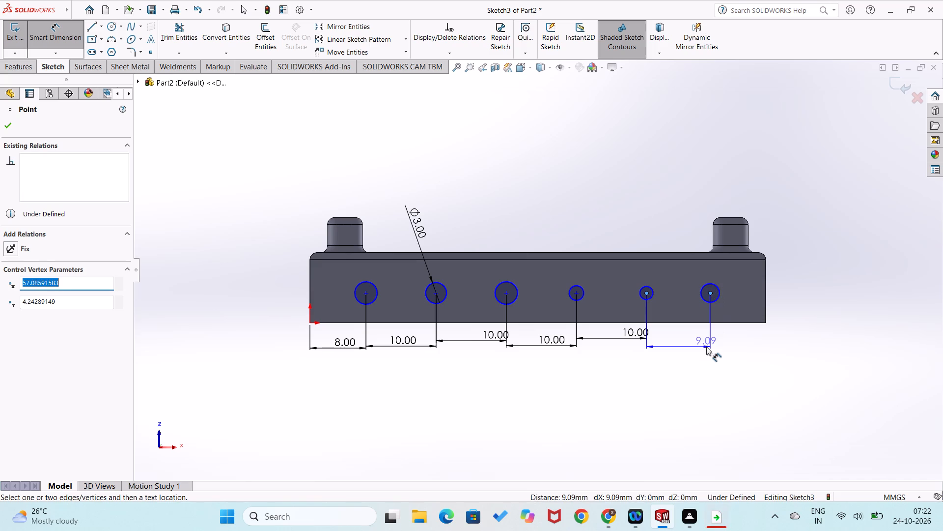
click(706, 347)
text(10)
key(Return)
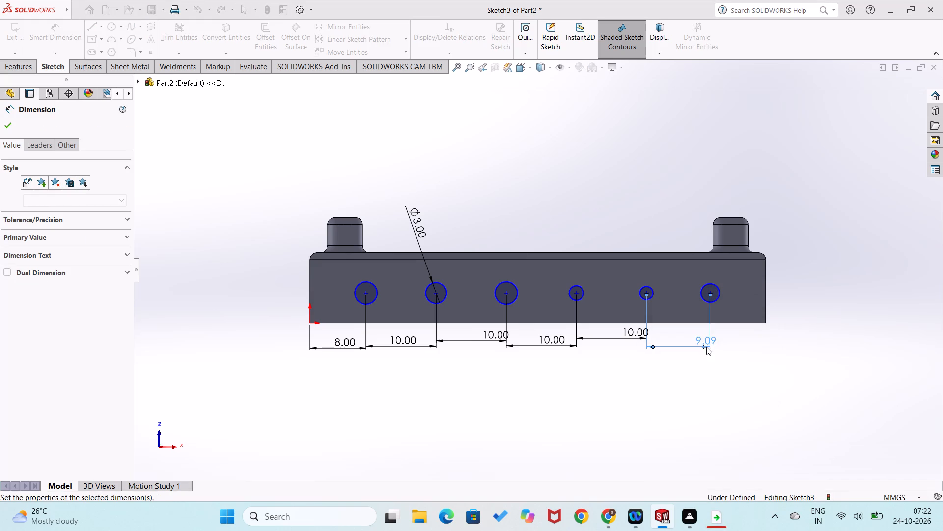
click(730, 430)
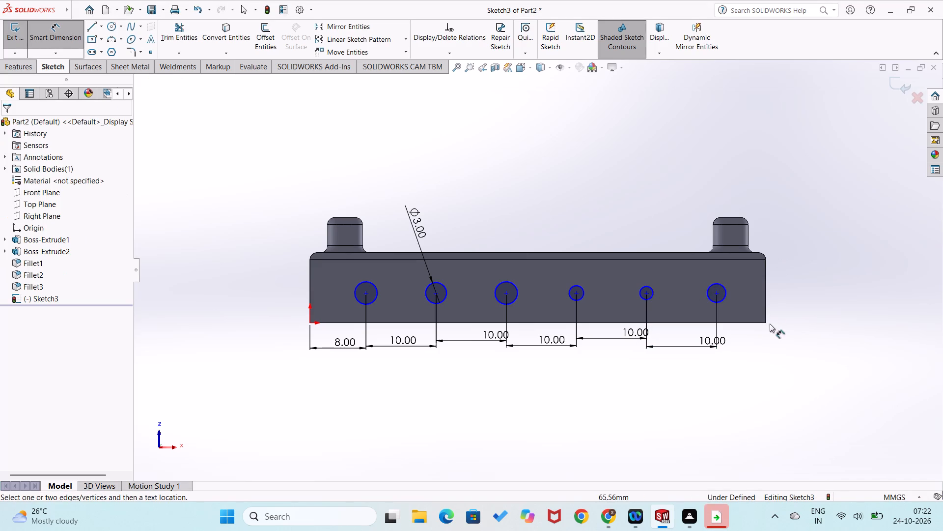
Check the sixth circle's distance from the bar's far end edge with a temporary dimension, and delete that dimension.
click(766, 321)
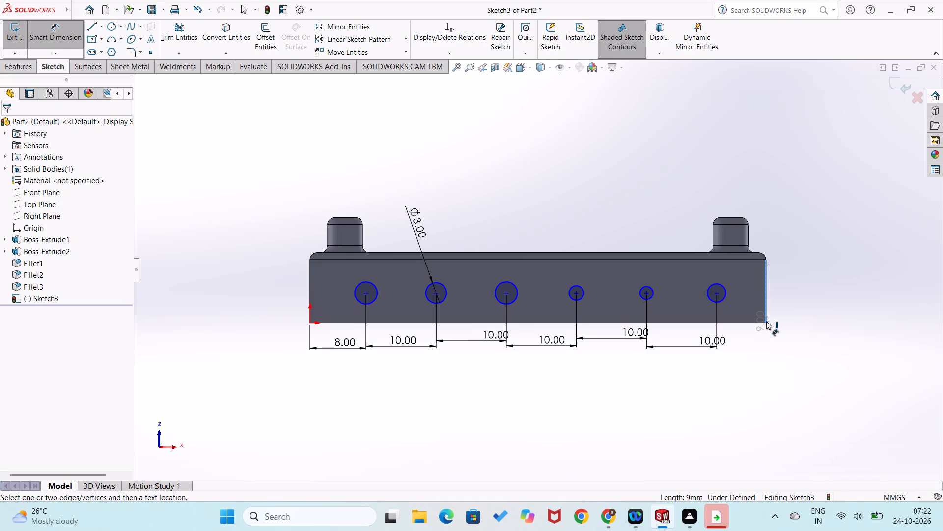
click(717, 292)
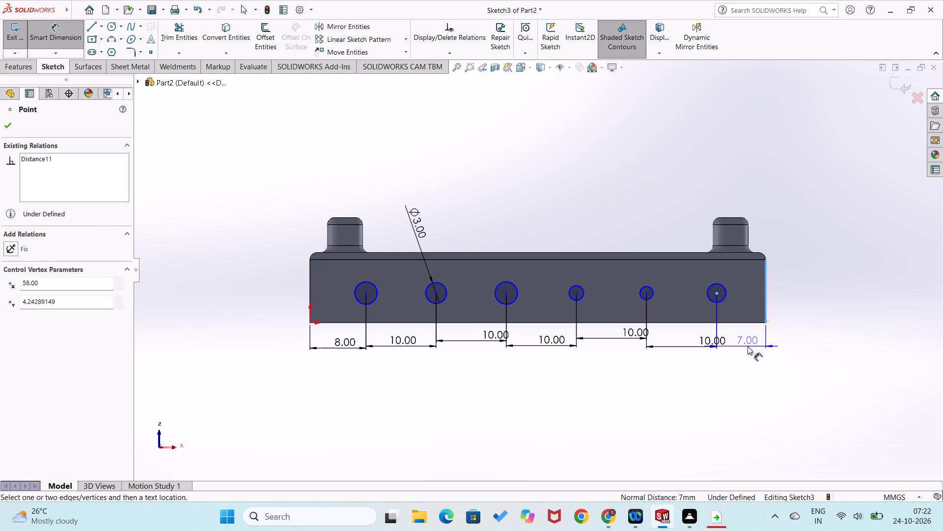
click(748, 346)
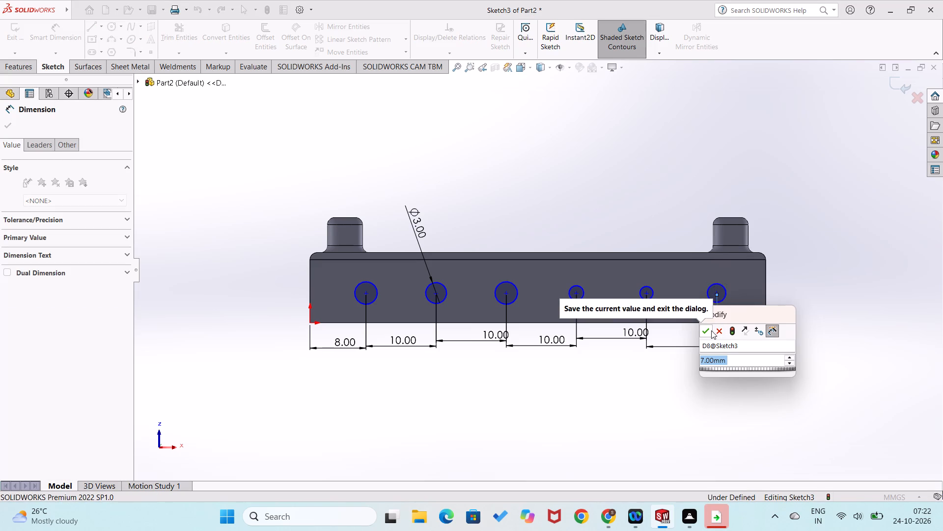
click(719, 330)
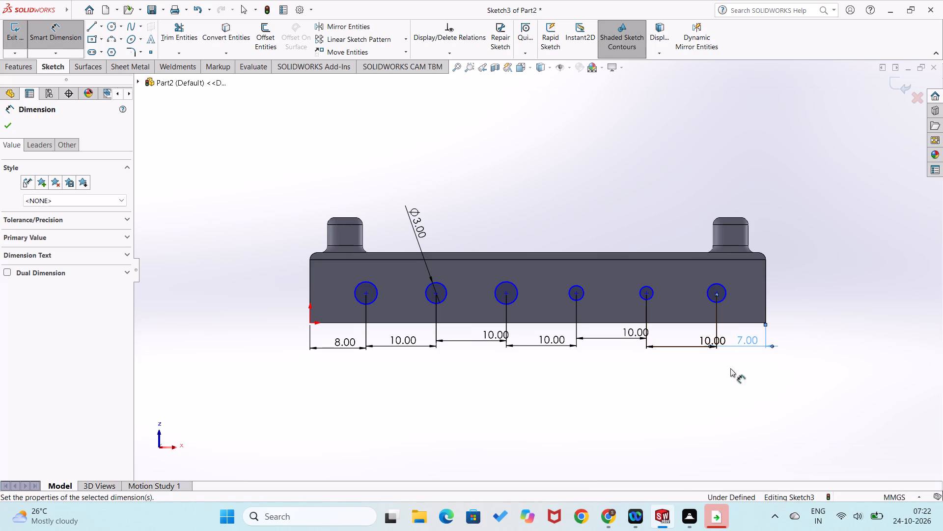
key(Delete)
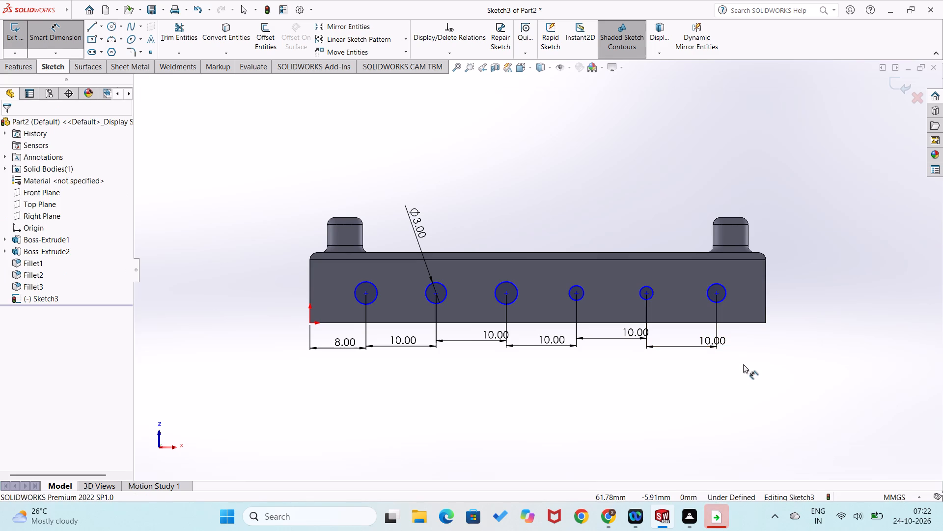
Set the first circle's horizontal distance from the origin to 7.5 mm.
double_click(349, 347)
text(7.5)
key(Return)
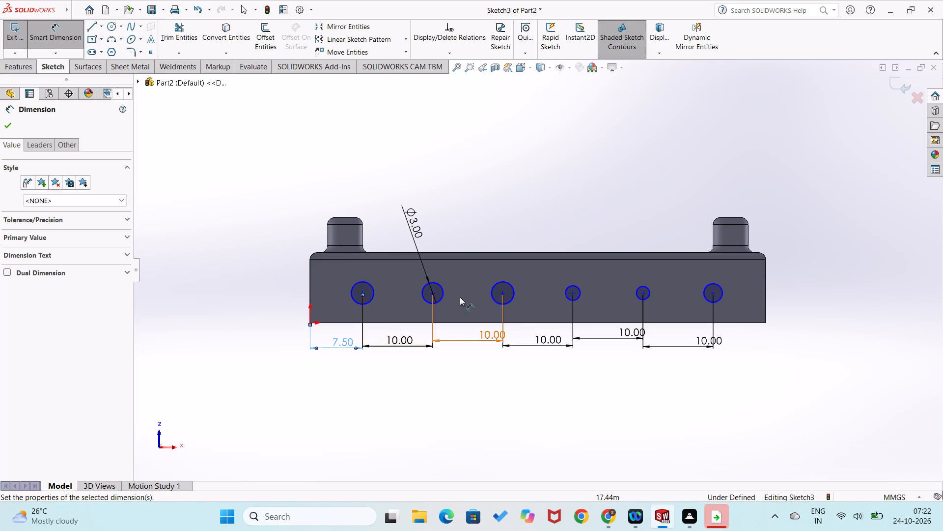
click(515, 213)
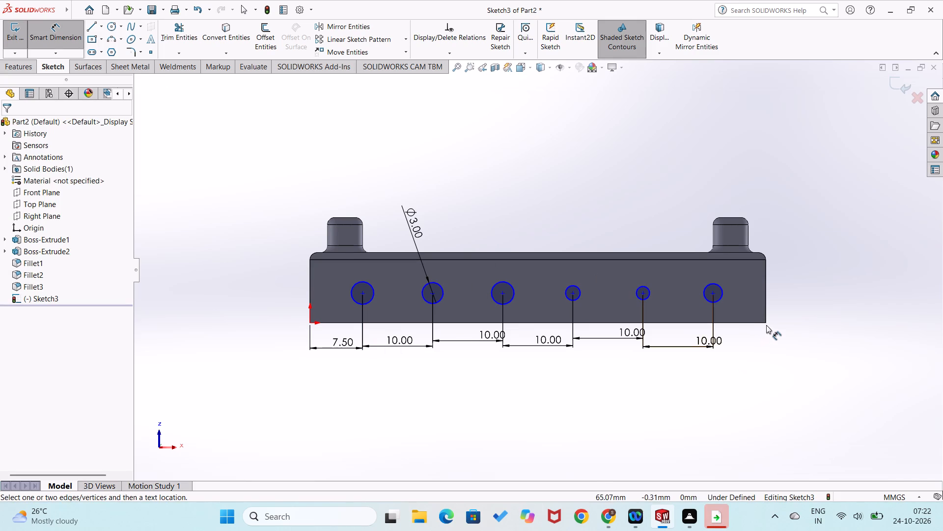
Dimension the horizontal distance from the sixth circle's centre to the bar's far end corner as 7.5 mm.
click(766, 322)
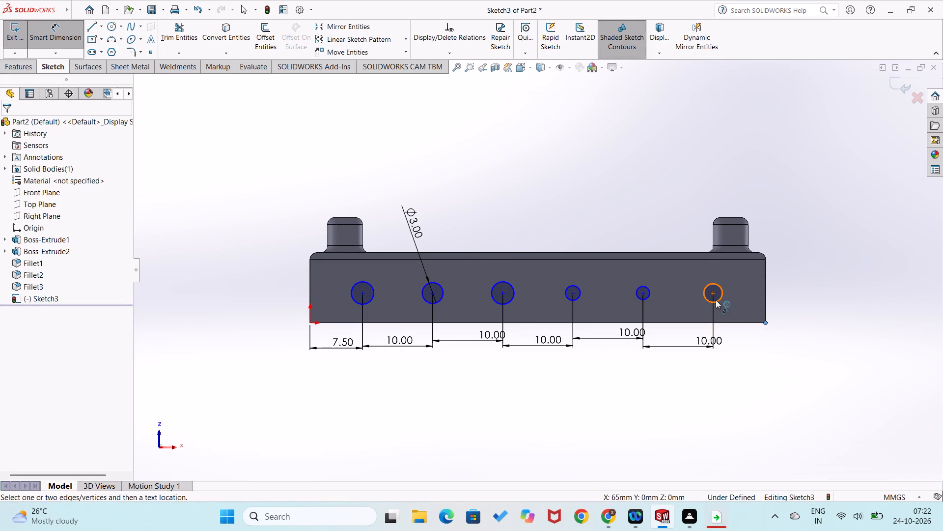
click(713, 294)
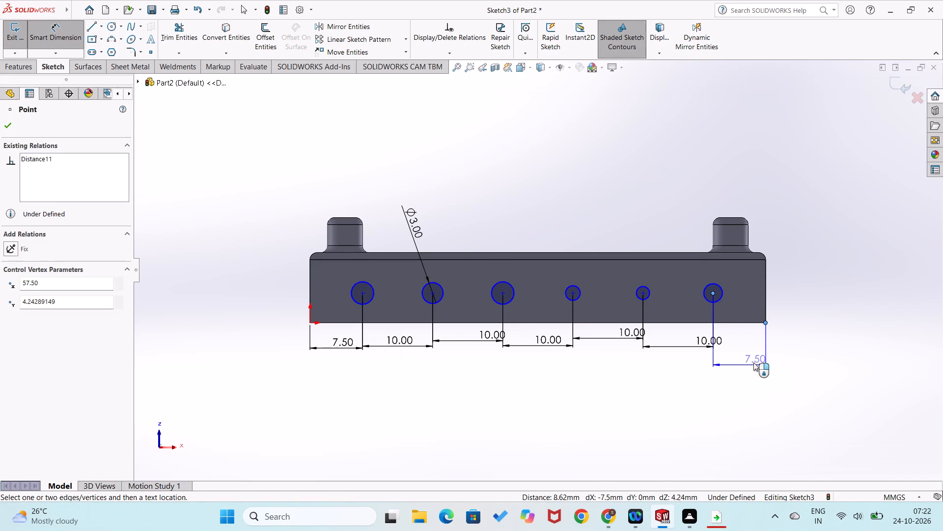
click(744, 343)
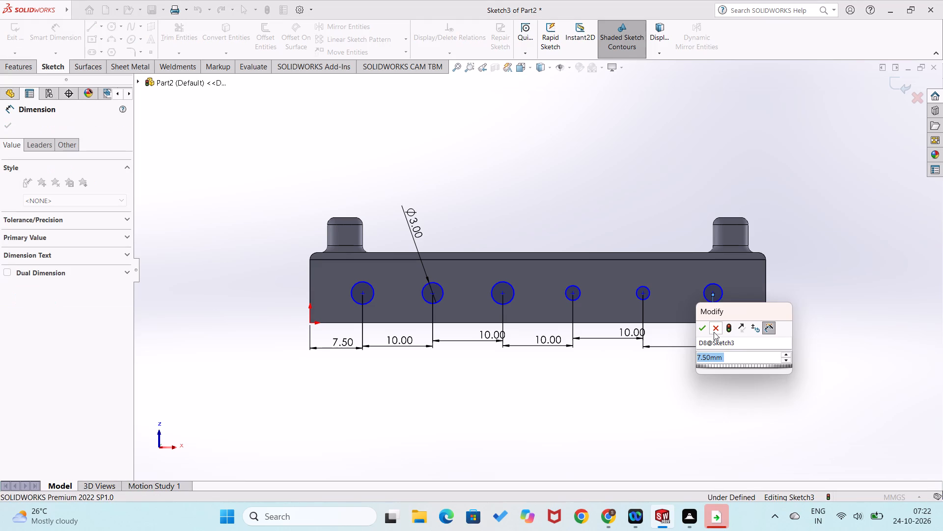
click(702, 327)
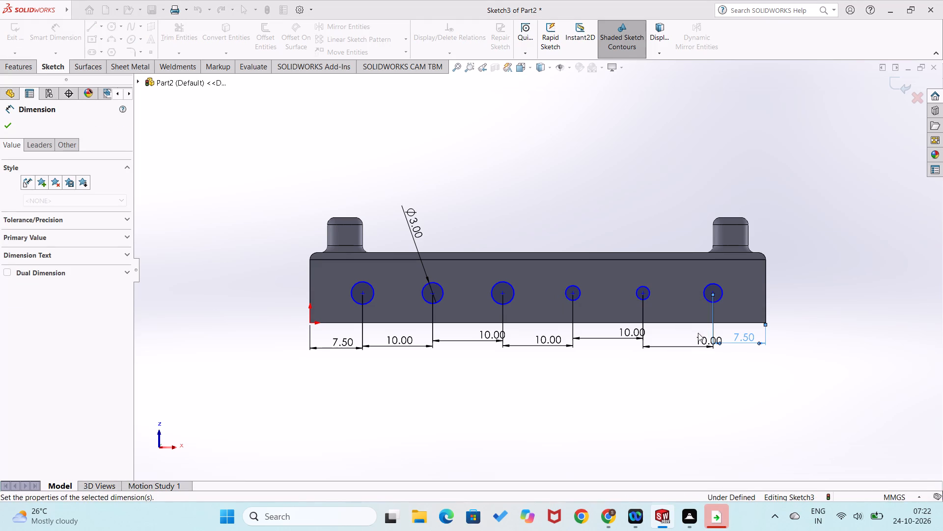
click(270, 279)
Dimension the first circle's diameter as 3 mm.
right_drag(268, 278, 286, 186)
click(370, 297)
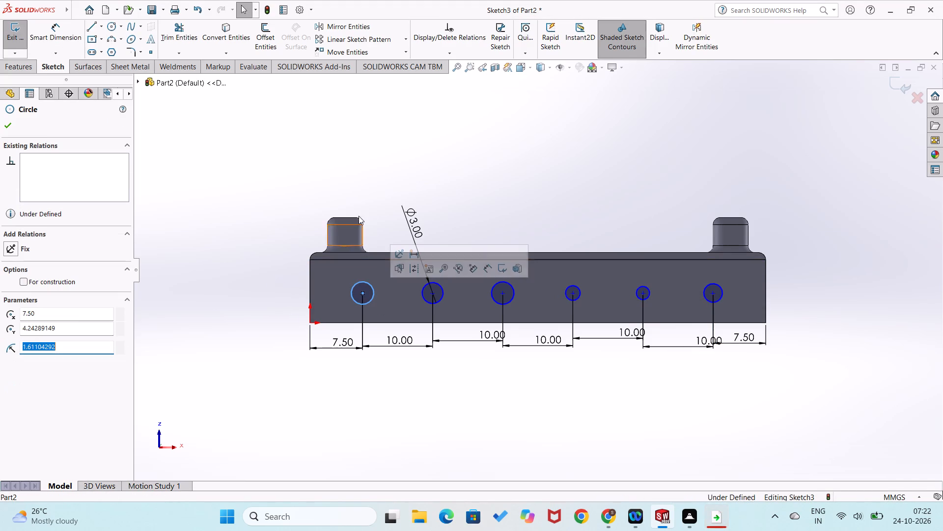
right_drag(307, 254, 293, 173)
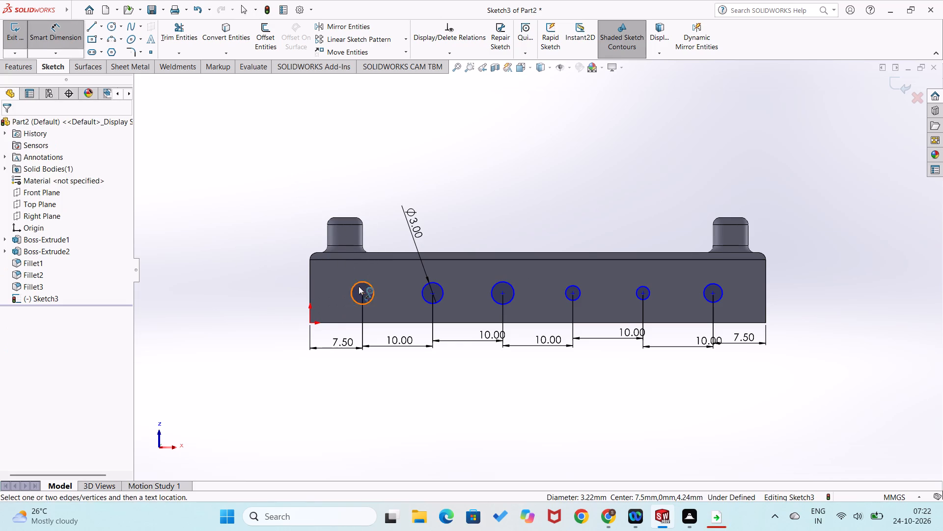
click(350, 290)
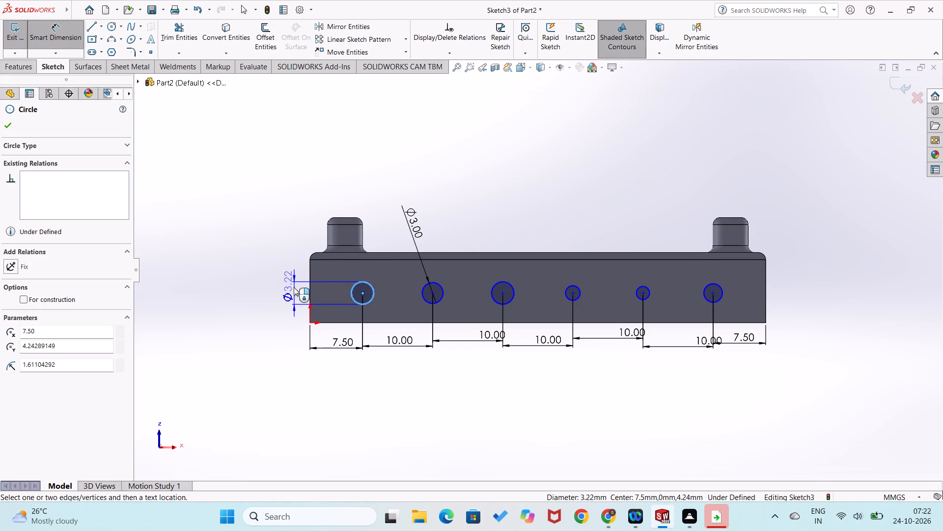
click(293, 287)
key(3)
key(Return)
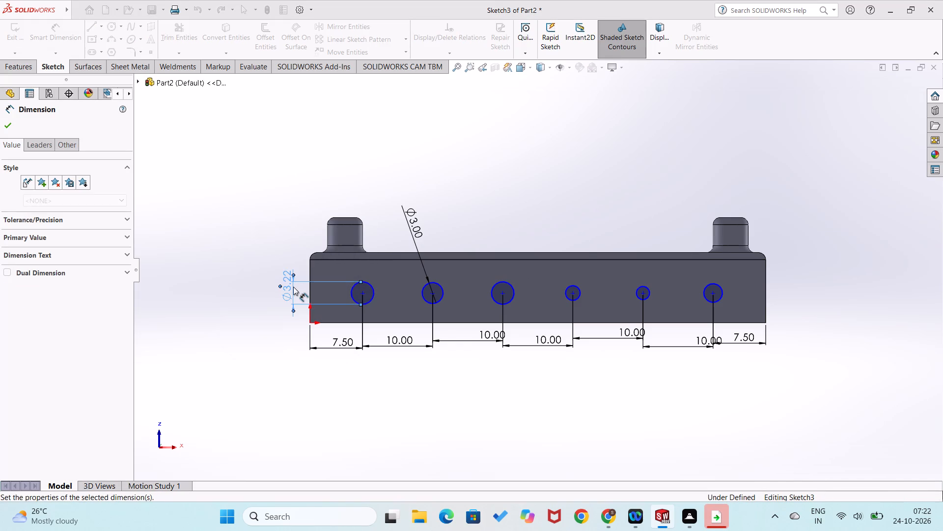
Dimension the third circle's diameter as 3 mm.
scroll(293, 287, up, 1)
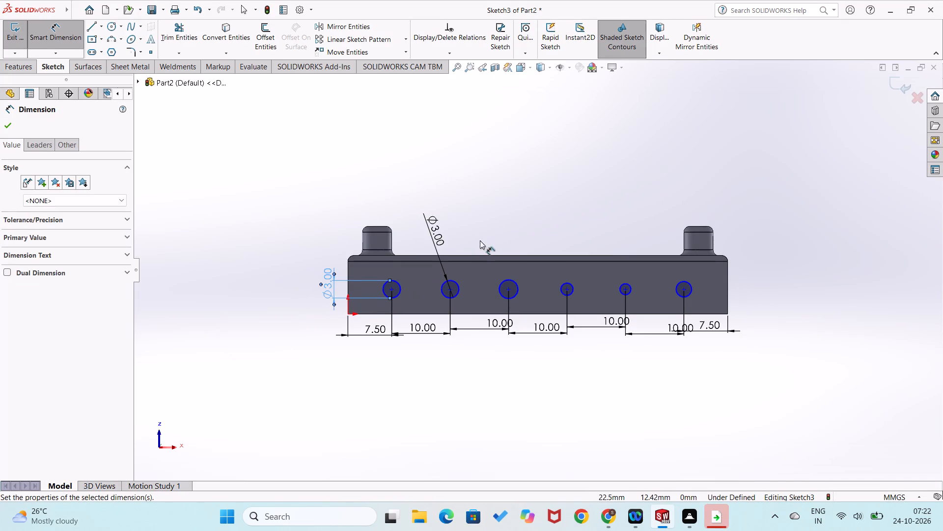
scroll(481, 239, down, 1)
scroll(590, 304, down, 1)
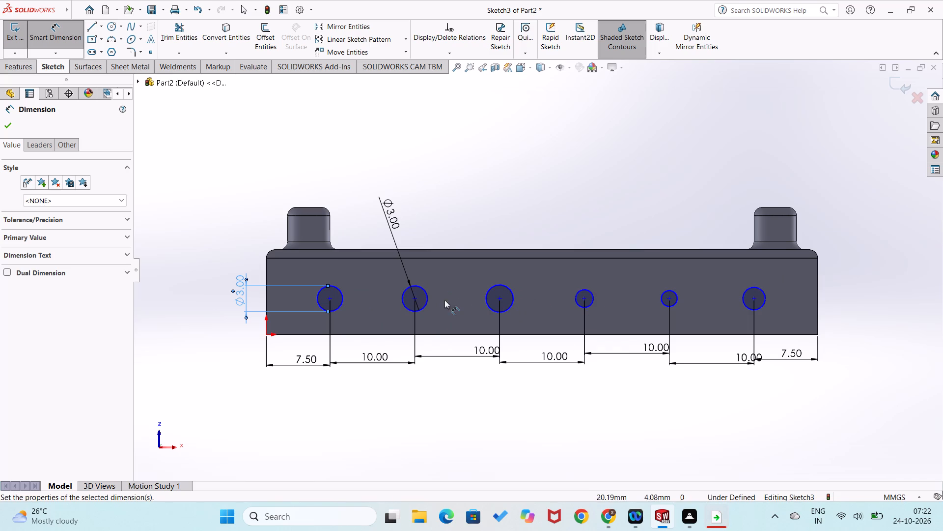
click(485, 302)
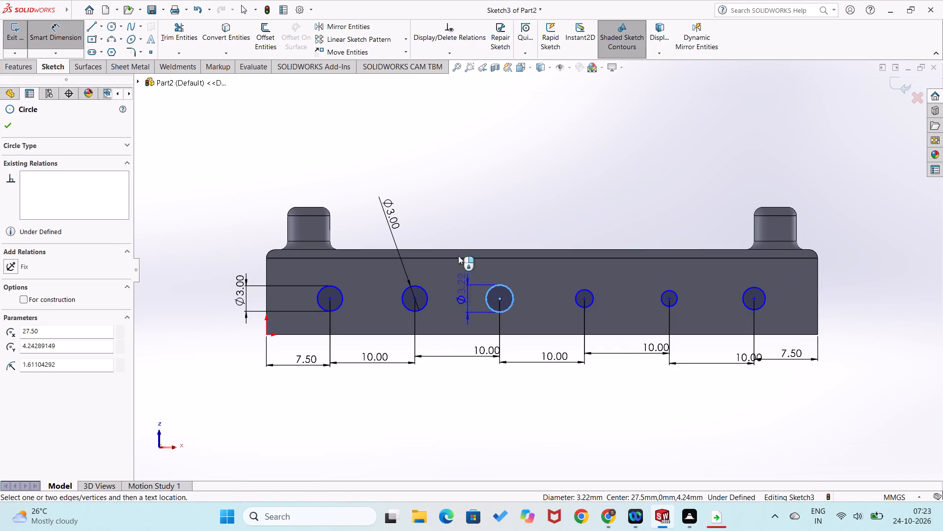
click(456, 202)
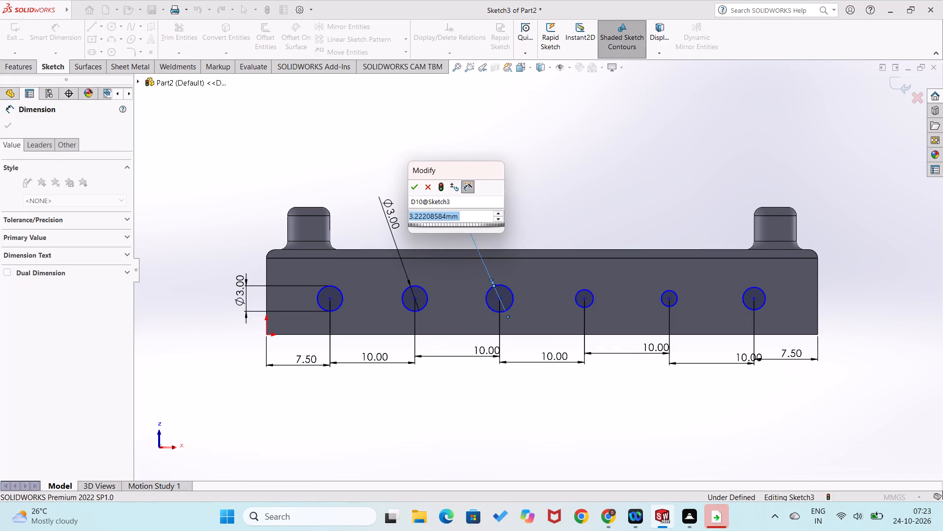
key(3)
key(Return)
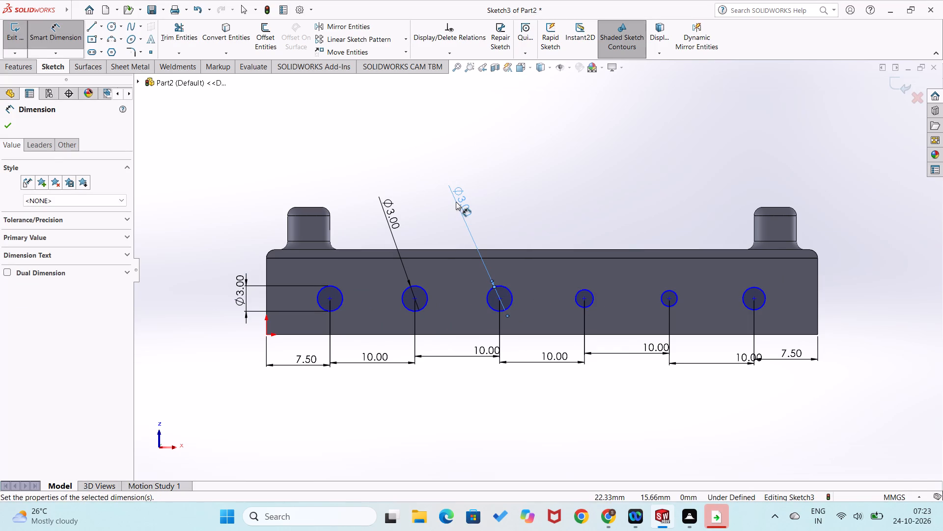
Dimension the diameters of the fourth and fifth circles as 3 mm each.
click(576, 291)
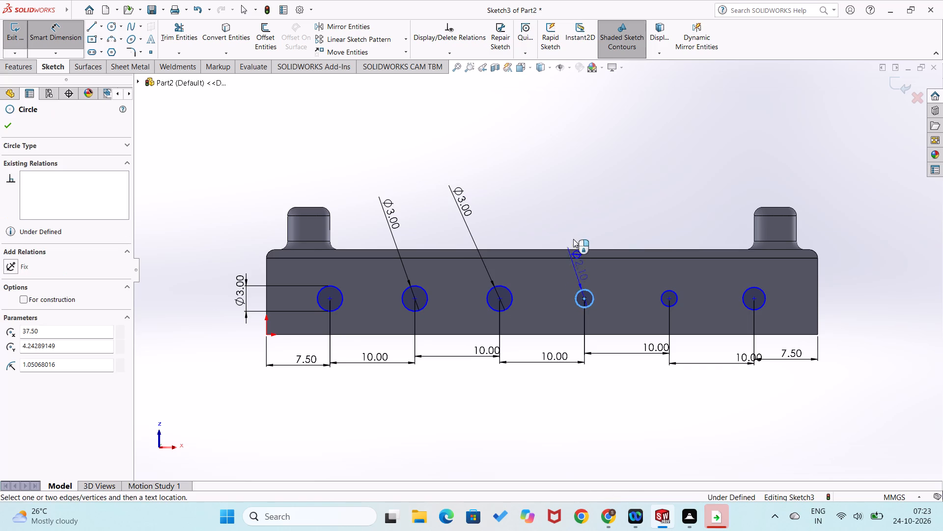
click(567, 202)
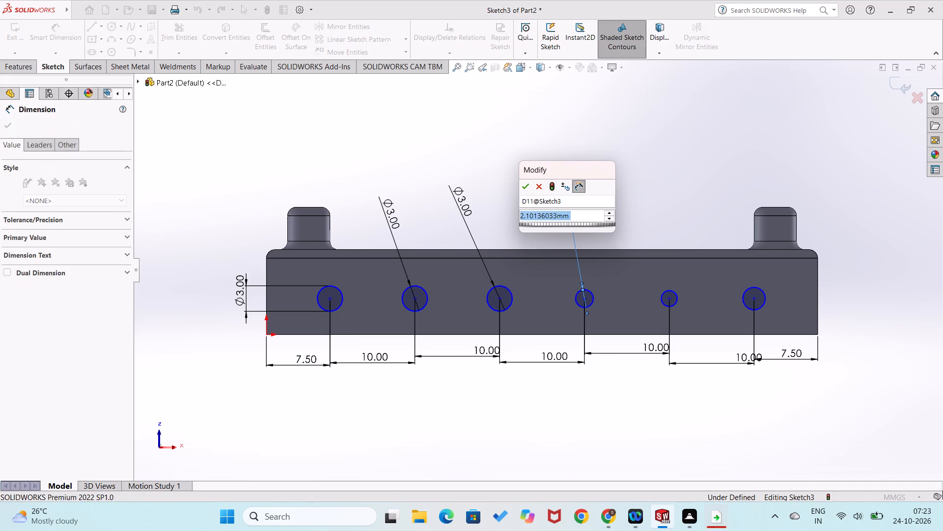
key(3)
key(Return)
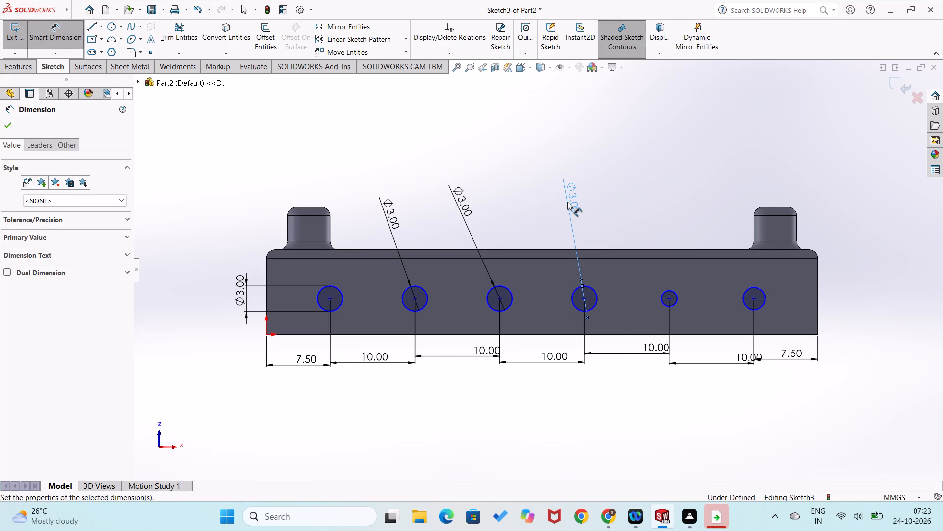
click(673, 291)
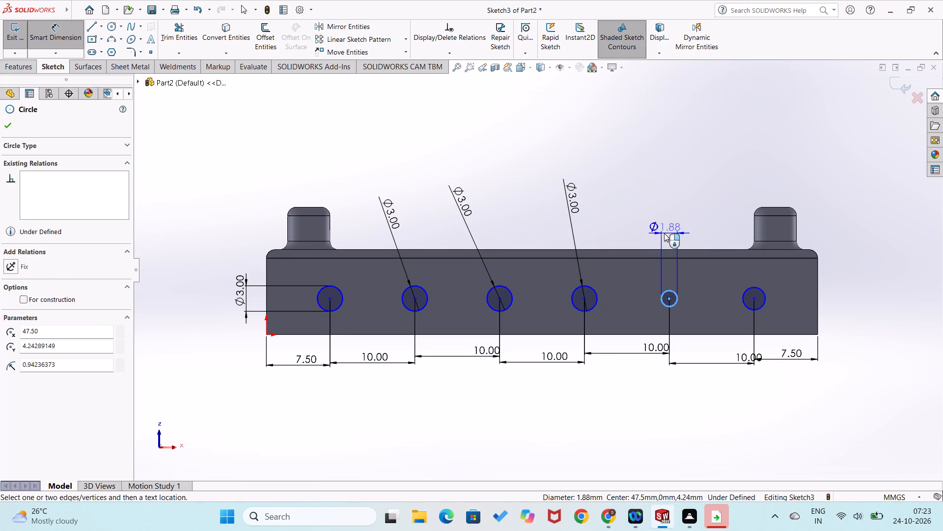
click(660, 219)
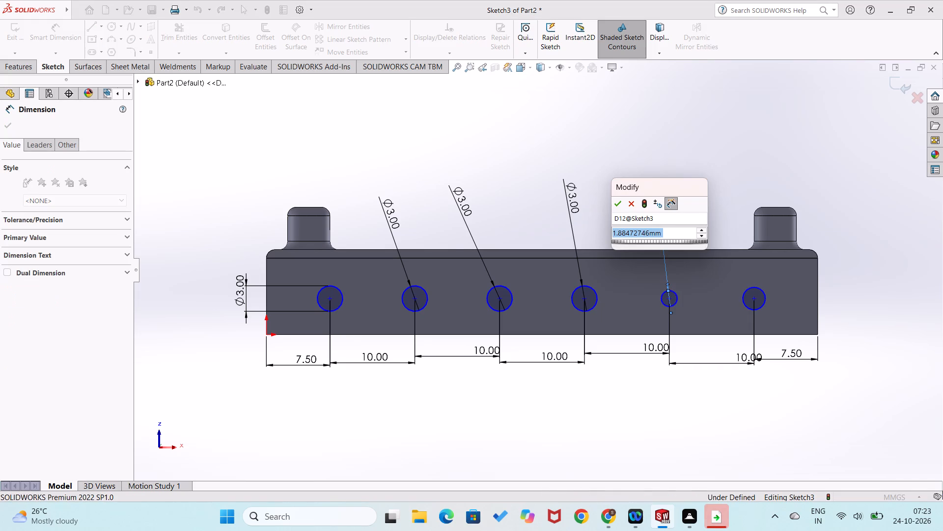
key(3)
key(Return)
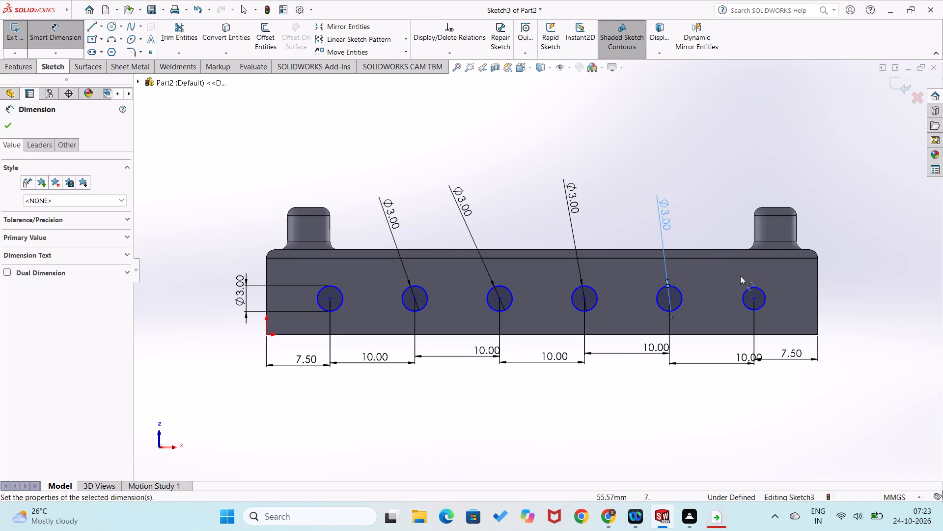
Dimension the sixth circle's diameter as 3 mm.
click(753, 288)
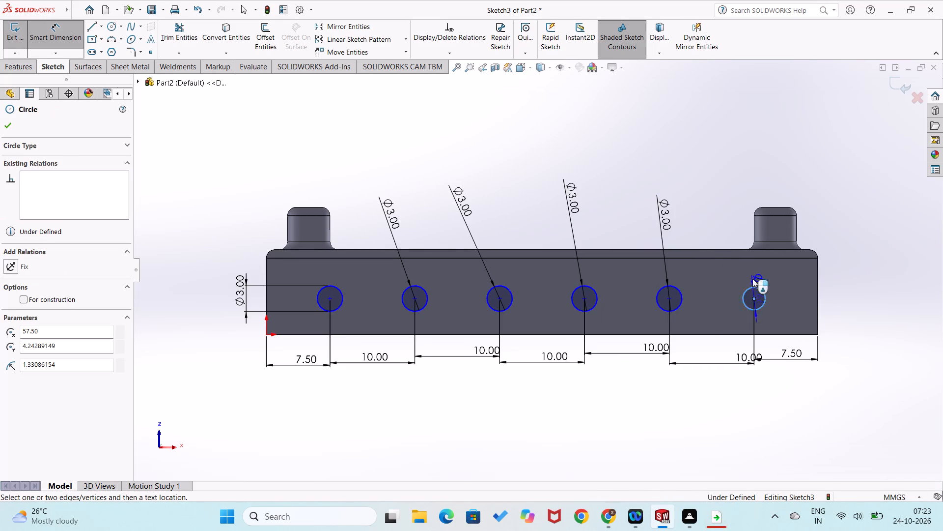
click(724, 223)
key(3)
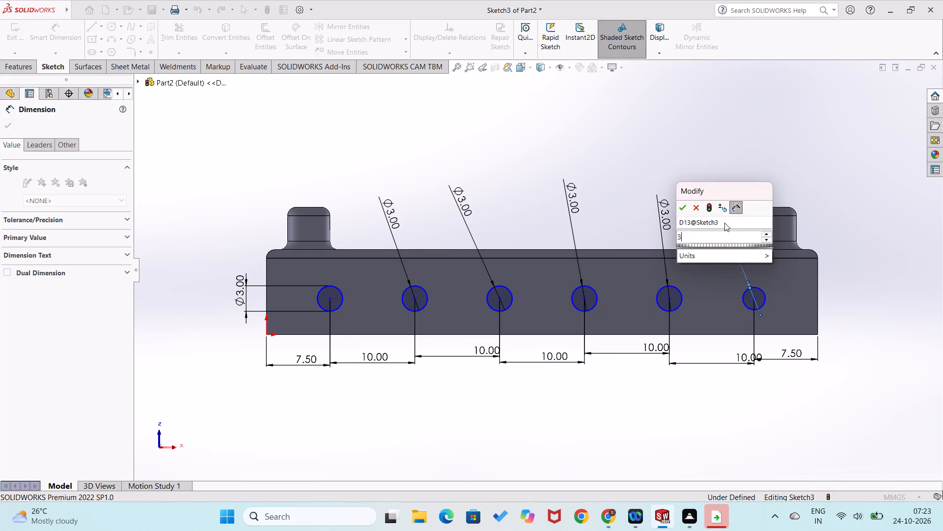
key(Return)
click(597, 427)
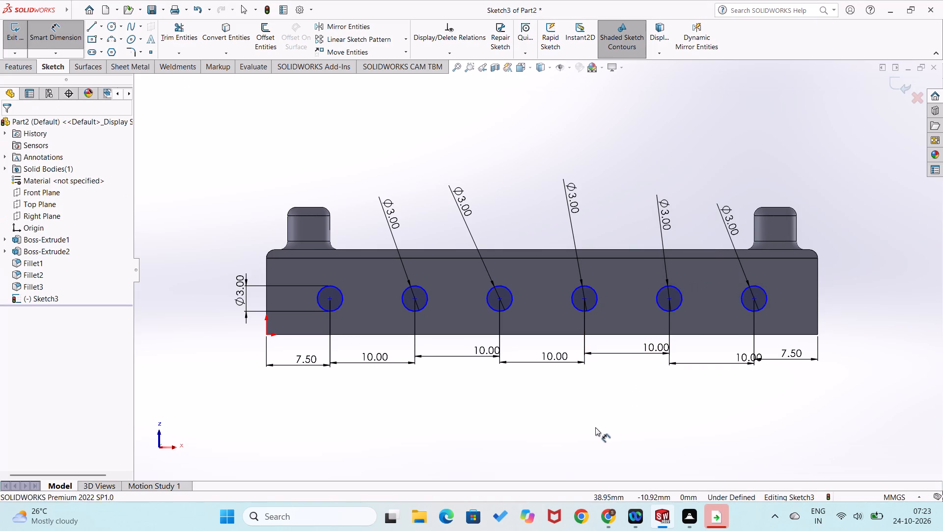
Dimension the vertical distance from the origin to the first circle's centre as 5 mm.
click(268, 334)
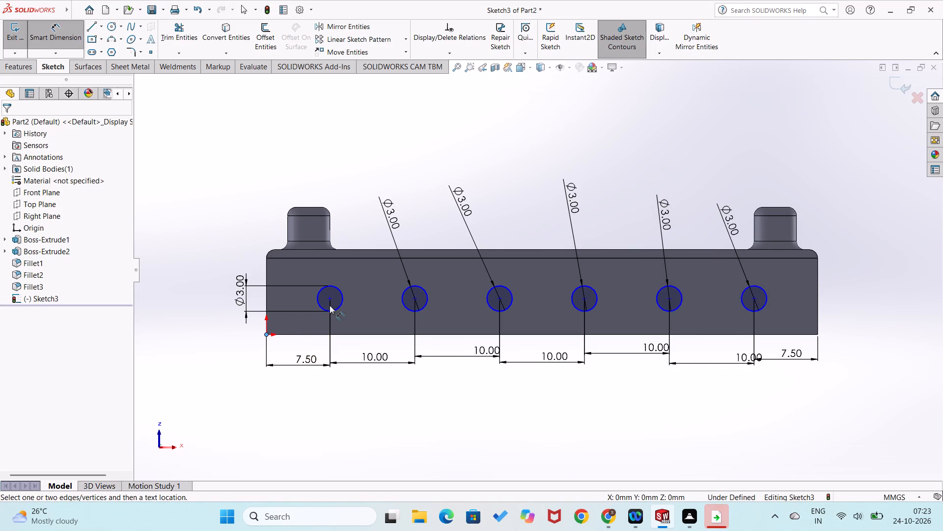
click(331, 299)
click(228, 309)
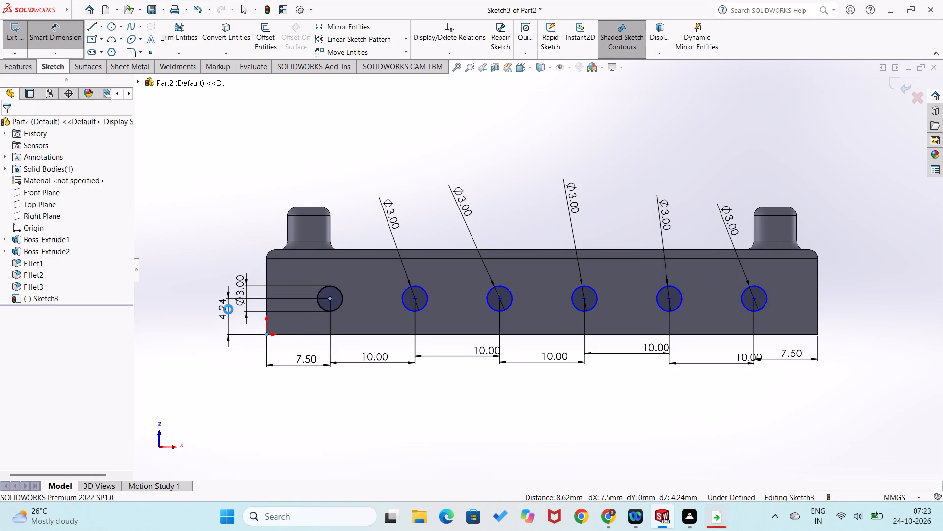
key(5)
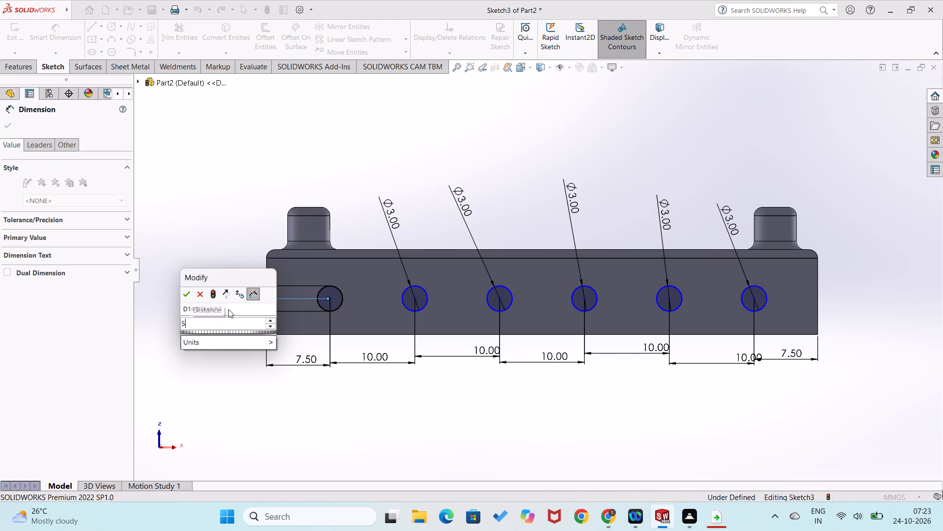
key(Return)
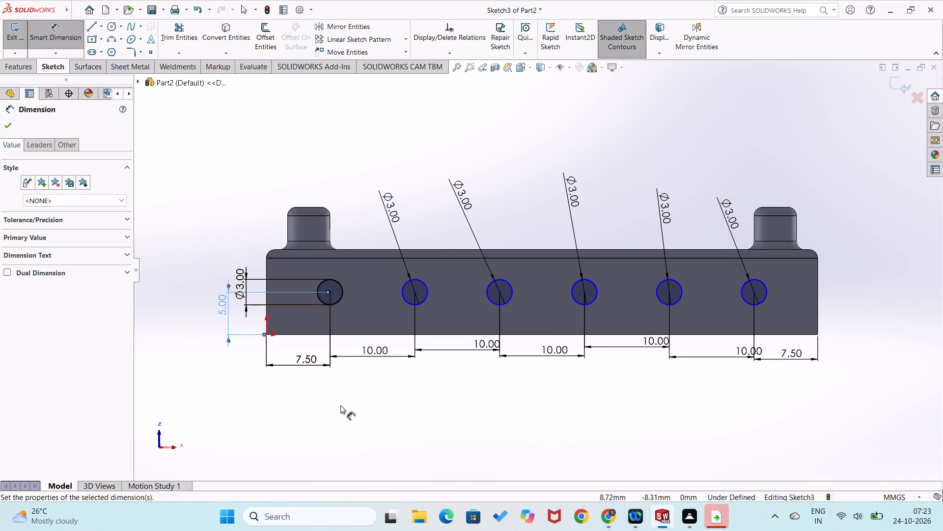
click(351, 396)
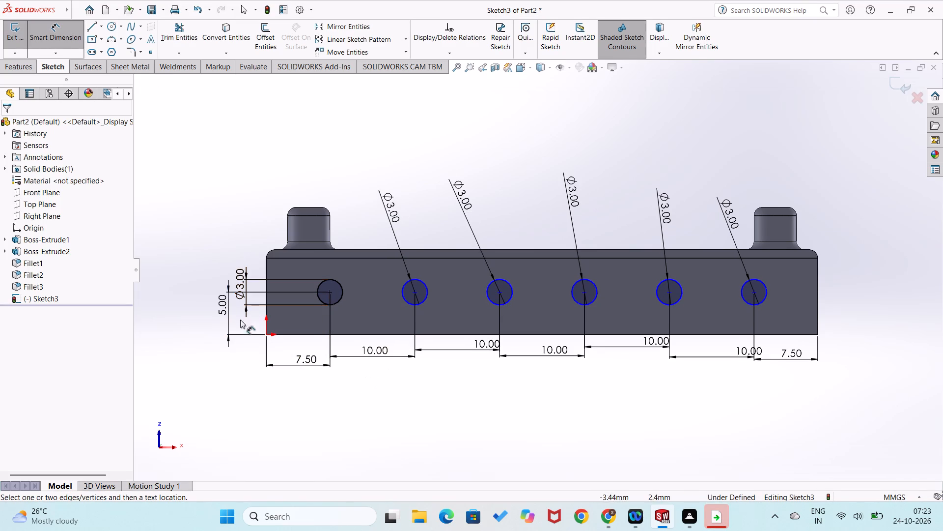
Dimension the vertical distance from the origin to the second circle's centre as 5 mm.
click(267, 335)
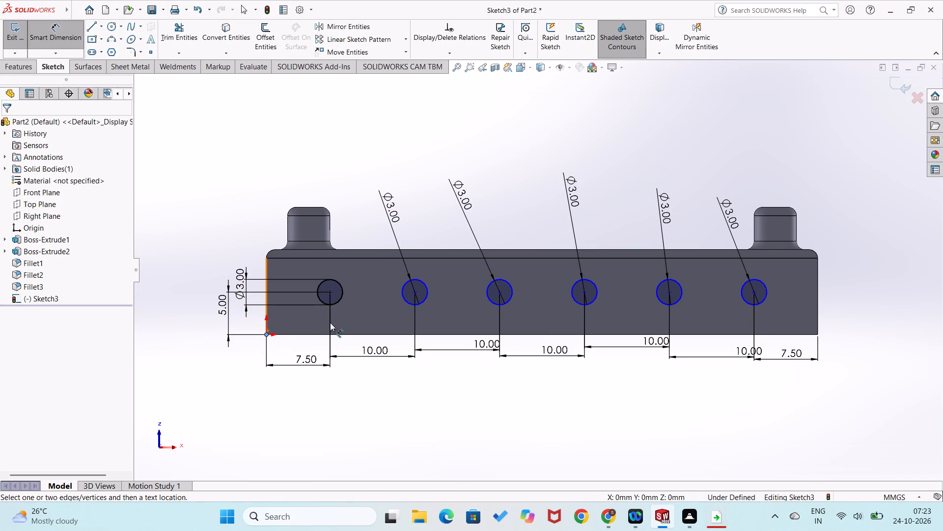
click(414, 293)
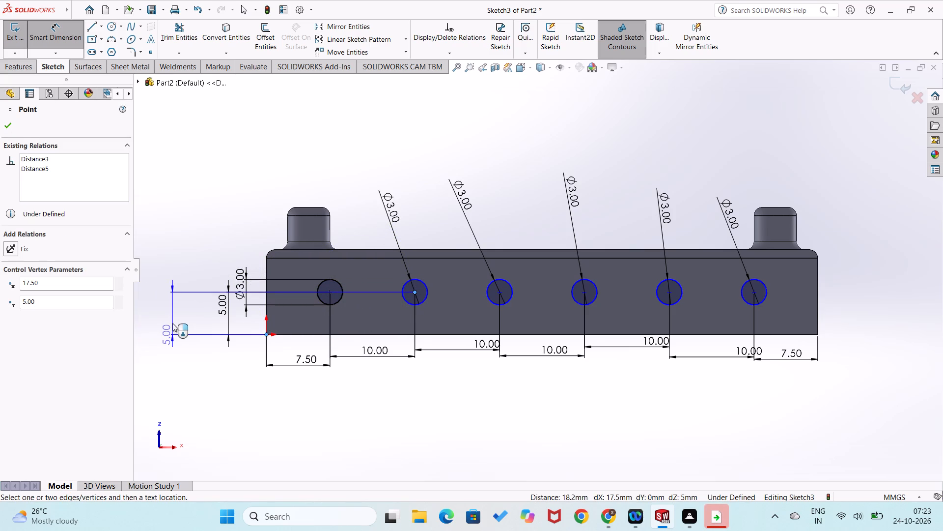
click(173, 324)
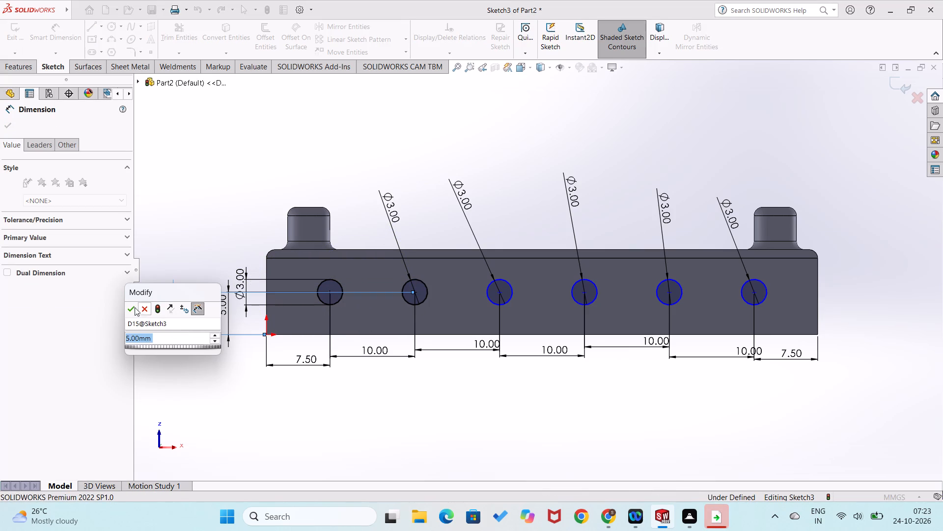
click(133, 308)
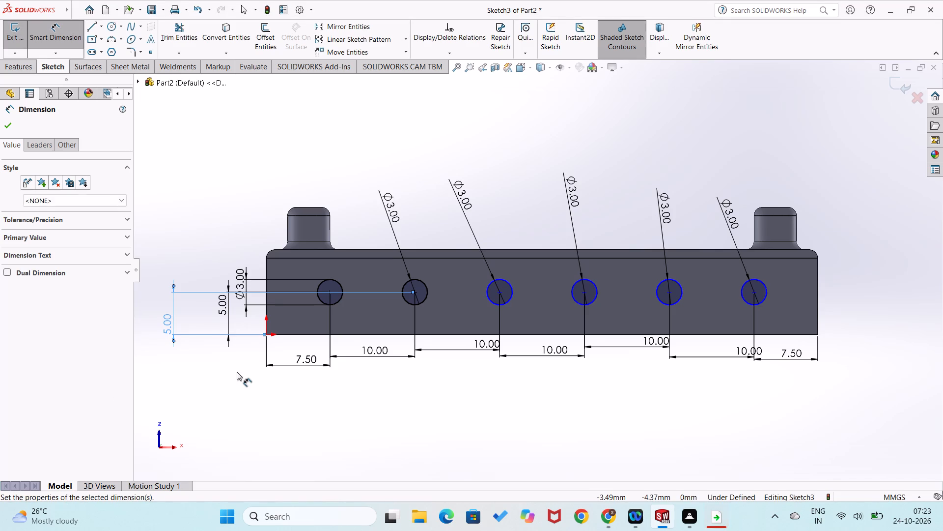
click(237, 374)
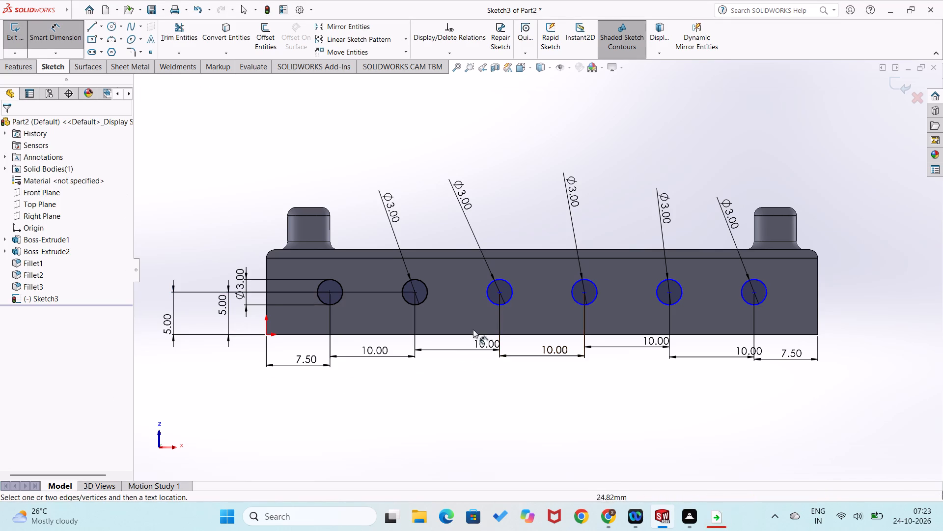
Dimension the vertical distance from the bar's lower long edge, through the origin, to the third circle's centre as 5 mm.
click(470, 333)
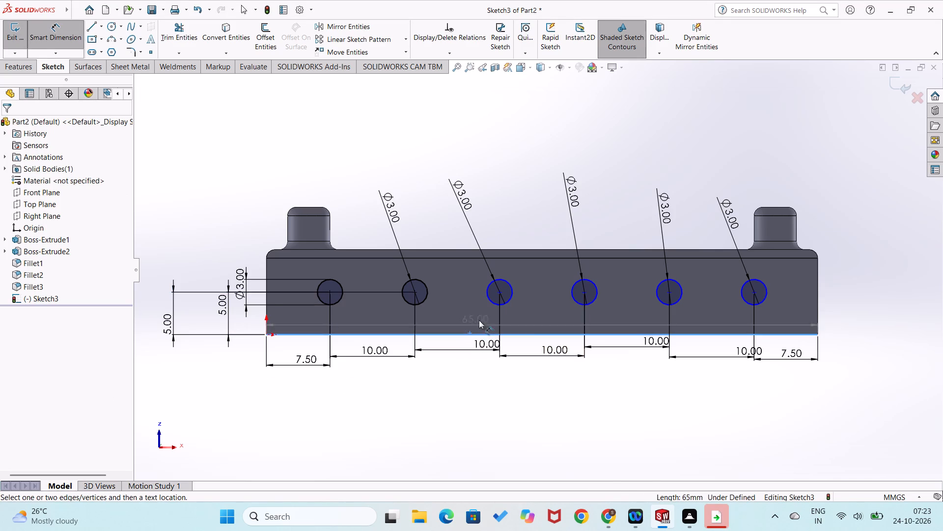
click(498, 293)
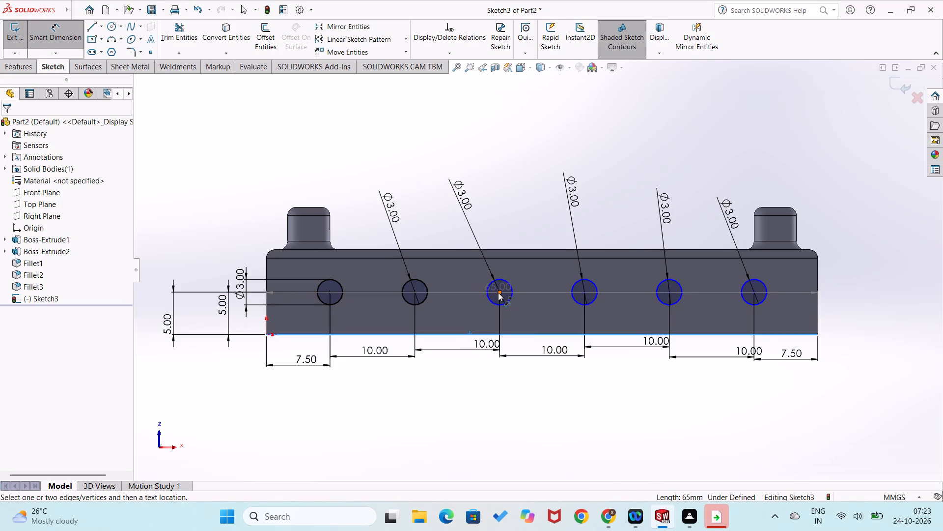
click(479, 306)
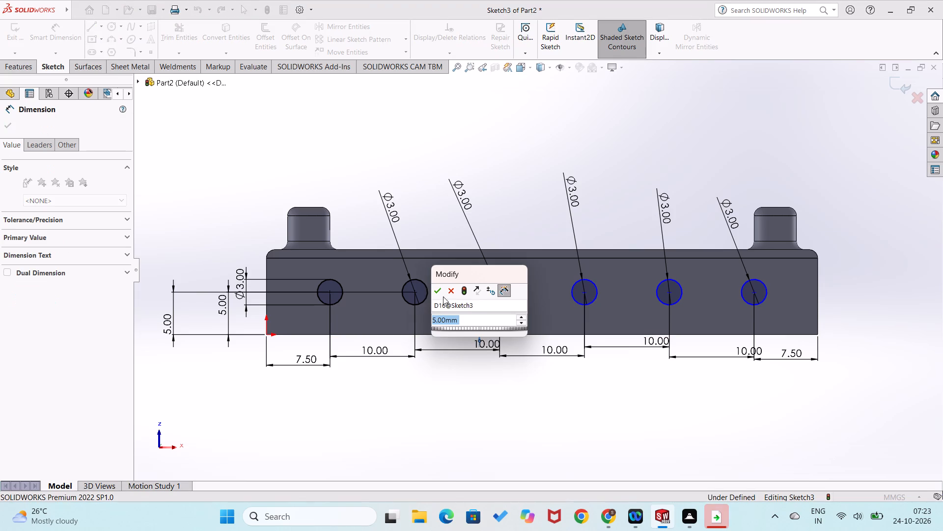
click(438, 289)
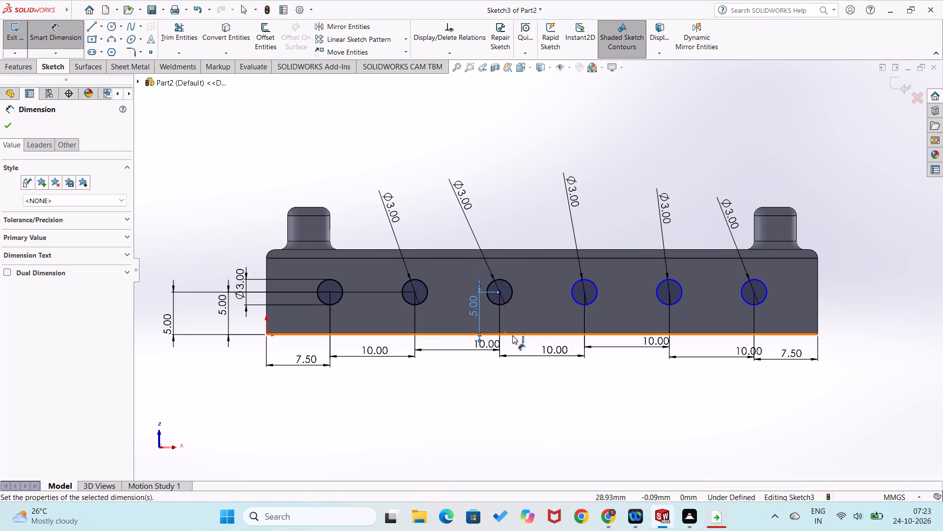
Dimension the vertical distance from the bar's lower long edge to the fourth circle's centre as 5 mm.
click(527, 335)
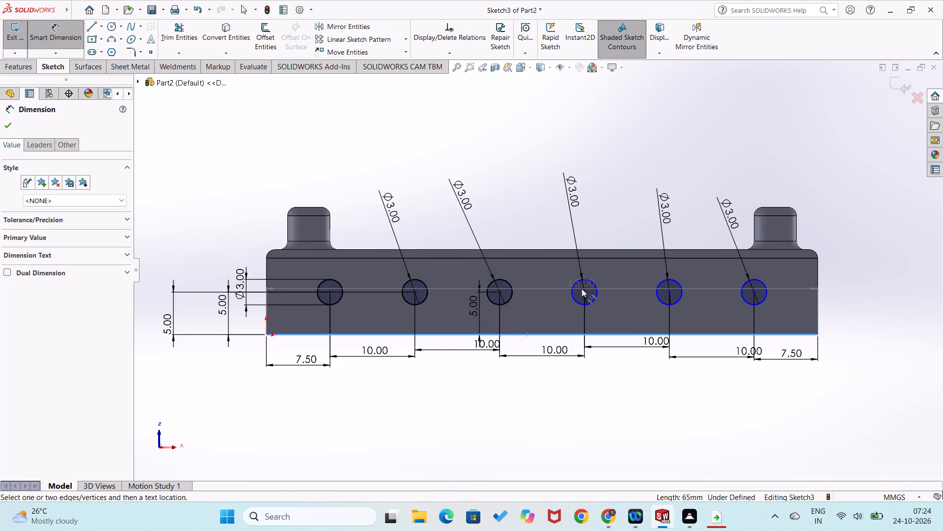
click(582, 289)
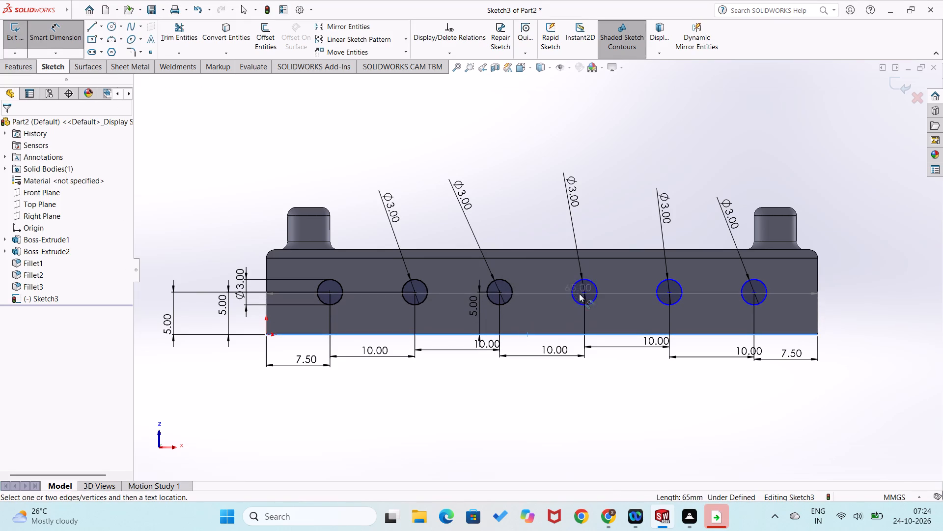
click(583, 292)
click(562, 296)
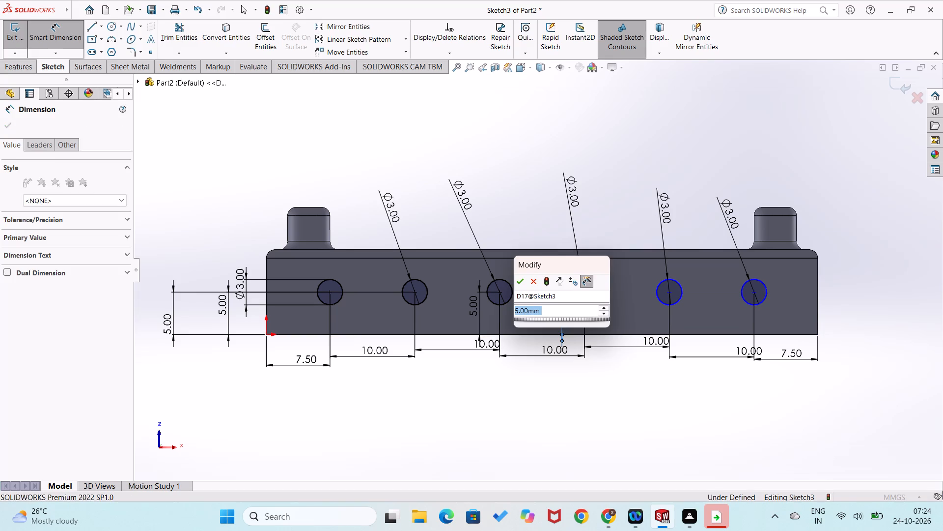
click(521, 281)
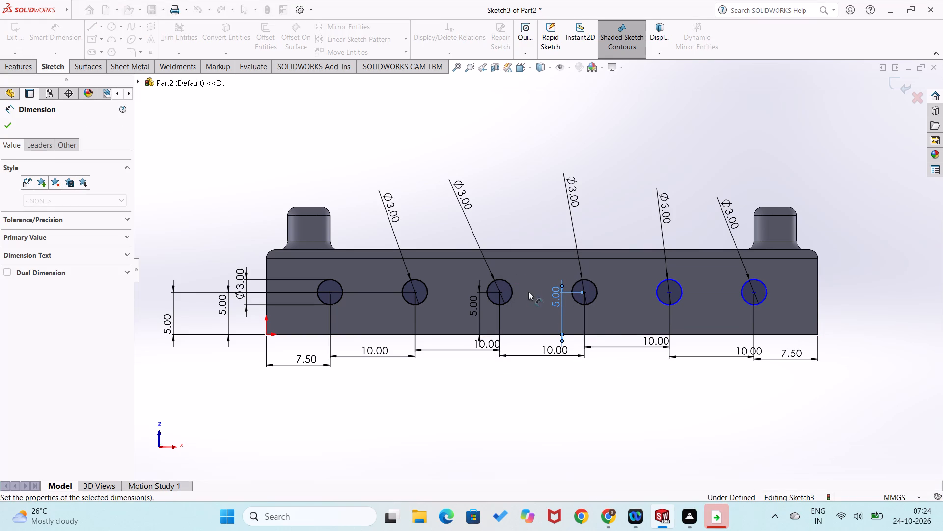
Dimension the vertical distance from the bar's lower long edge to the fifth circle's centre as 5 mm.
click(619, 335)
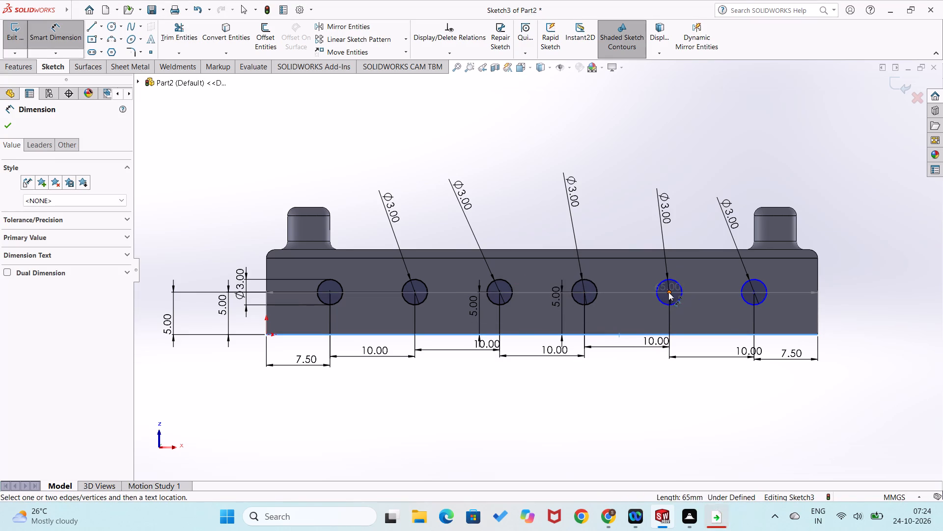
click(668, 292)
click(643, 298)
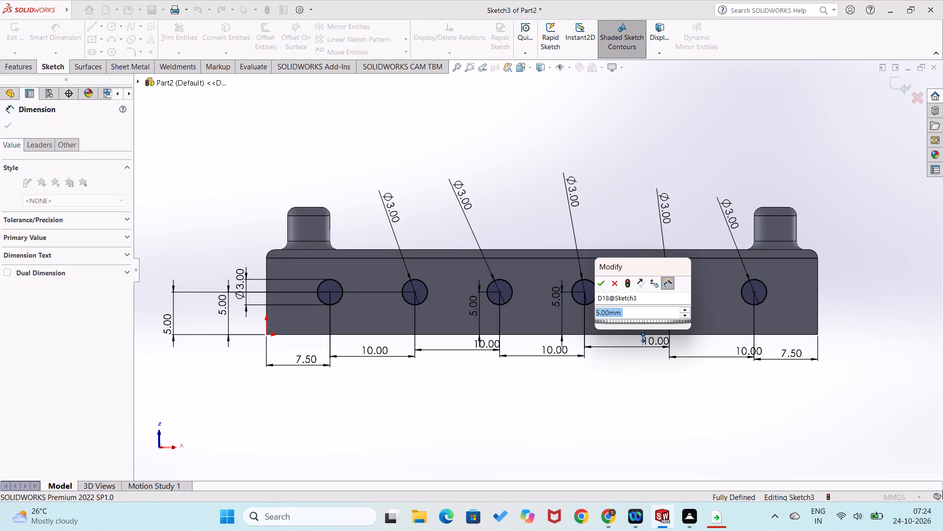
click(598, 282)
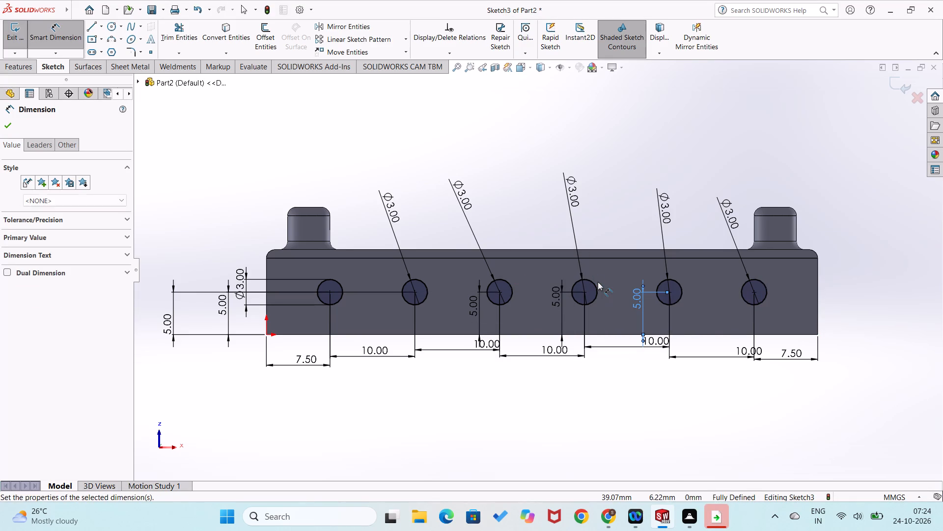
click(529, 186)
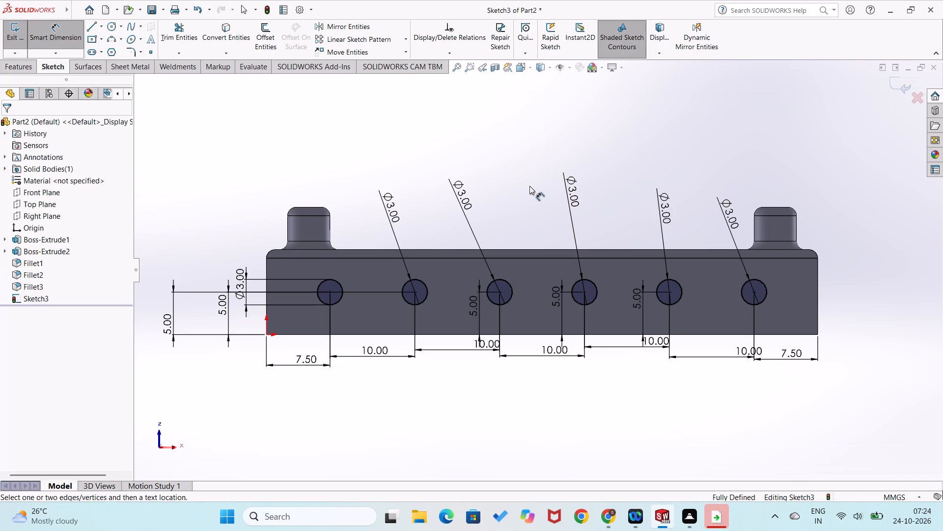
Cut-extrude the six-circle sketch through the bar as a blind cut 15 mm deep.
click(26, 68)
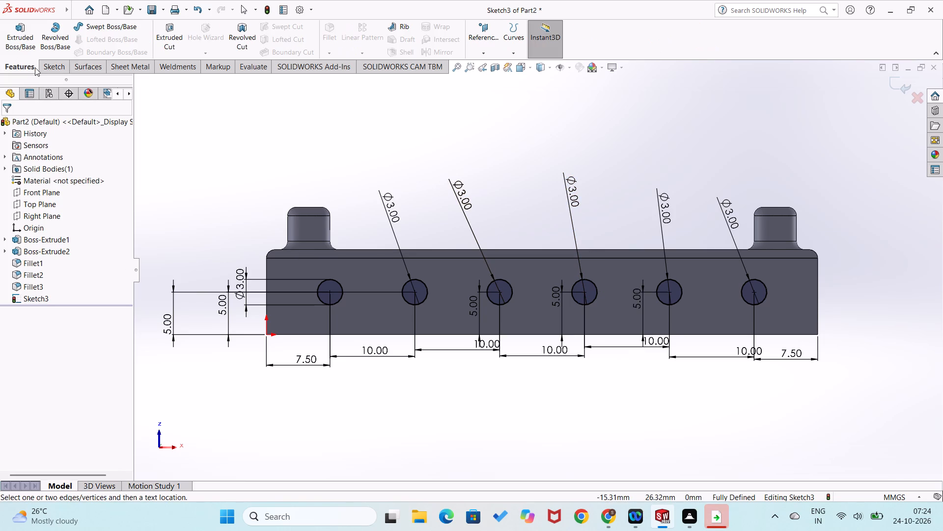
click(173, 35)
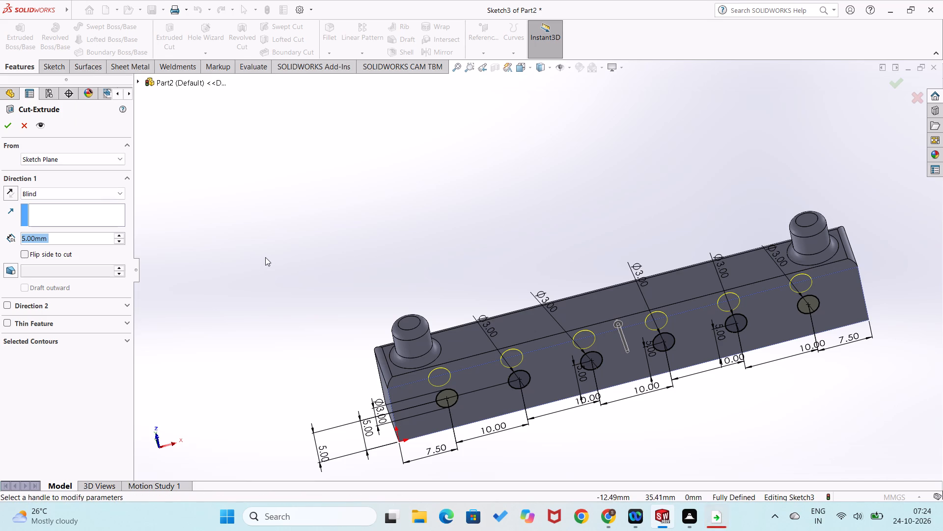
middle_drag(264, 264, 309, 369)
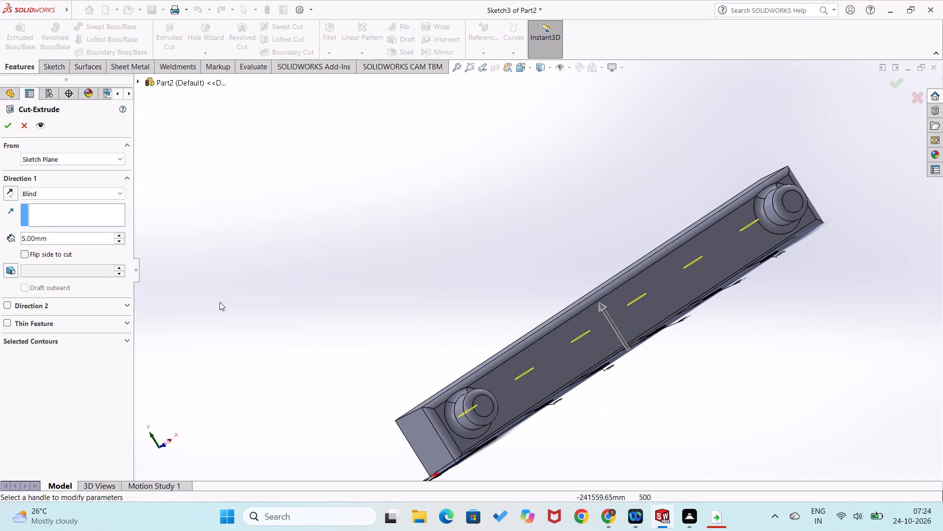
click(120, 234)
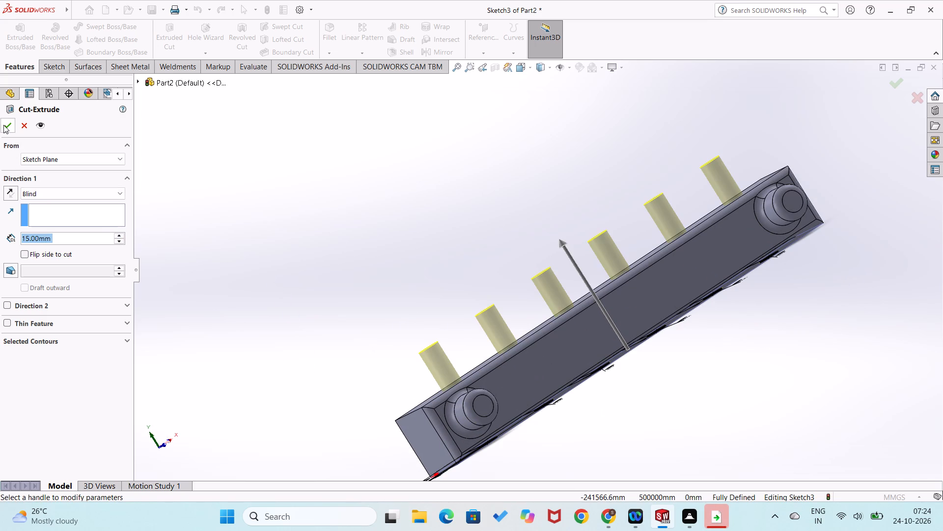
click(3, 125)
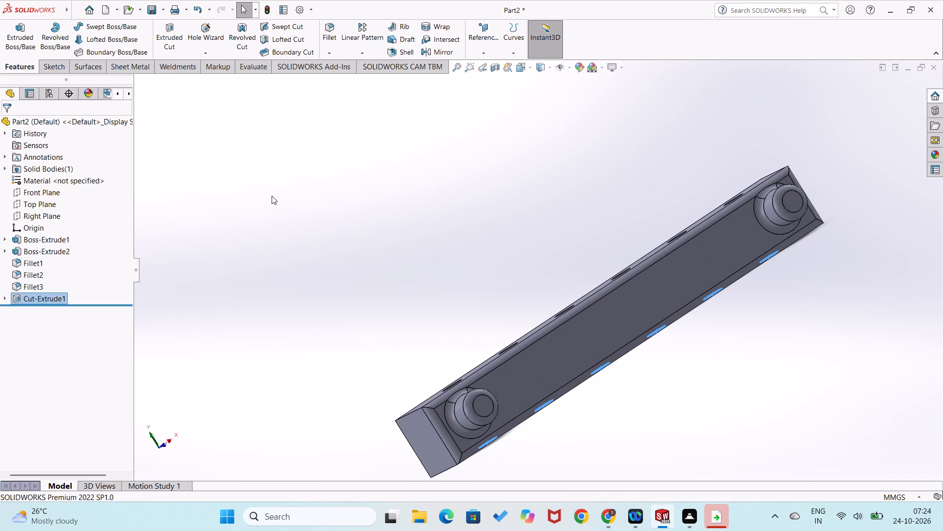
click(277, 194)
Fillet the rim of the first hole on the sketched face with a symmetric 1 mm radius.
middle_drag(368, 212, 325, 78)
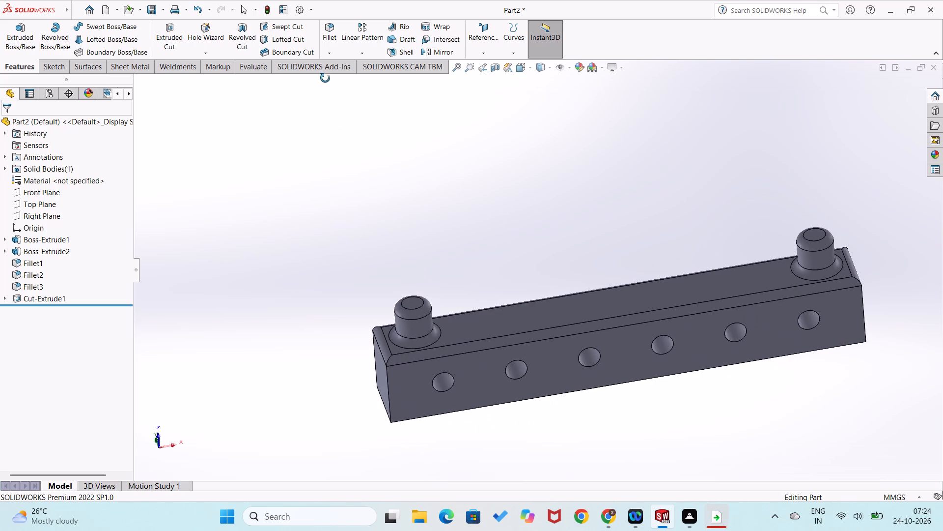
middle_drag(325, 78, 334, 118)
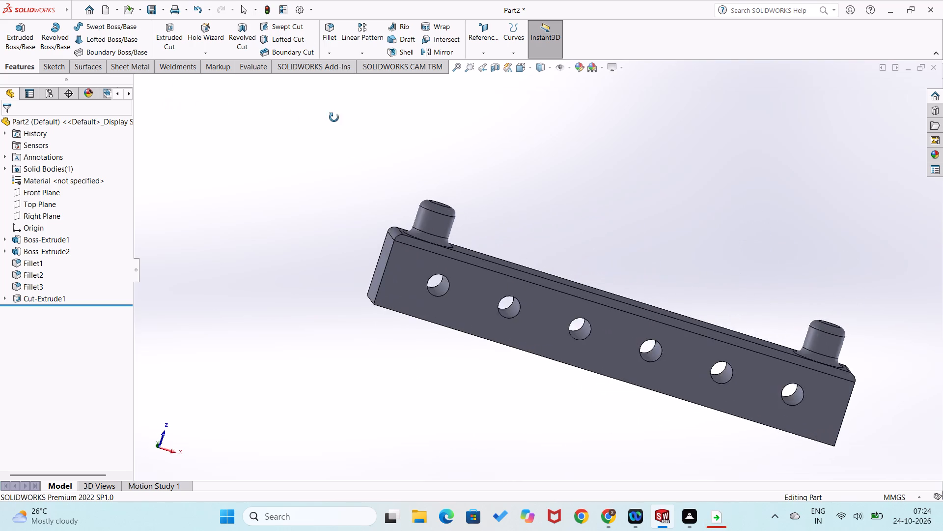
middle_drag(334, 118, 348, 163)
click(326, 55)
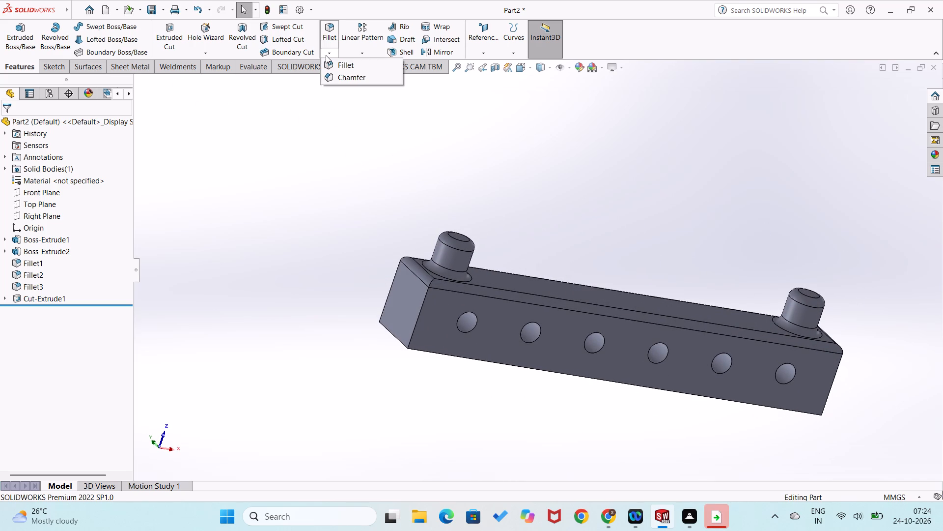
click(333, 65)
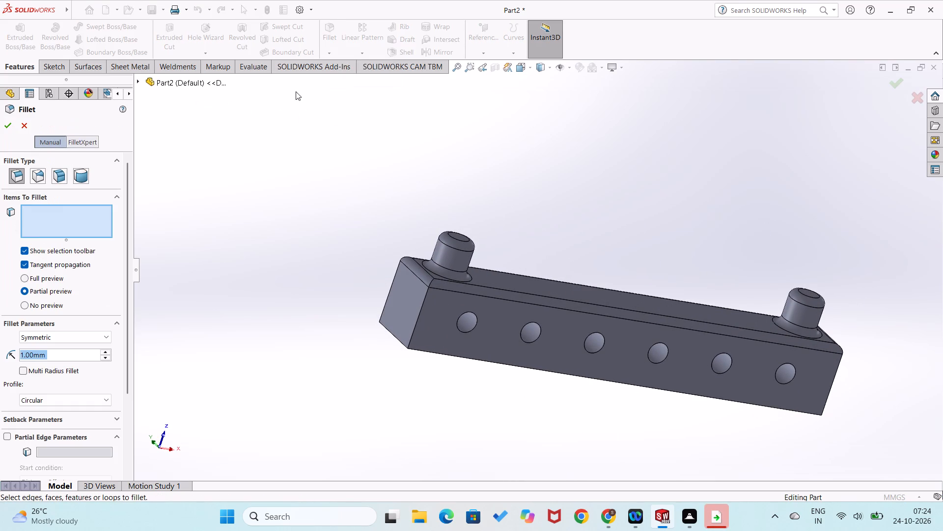
scroll(521, 337, down, 2)
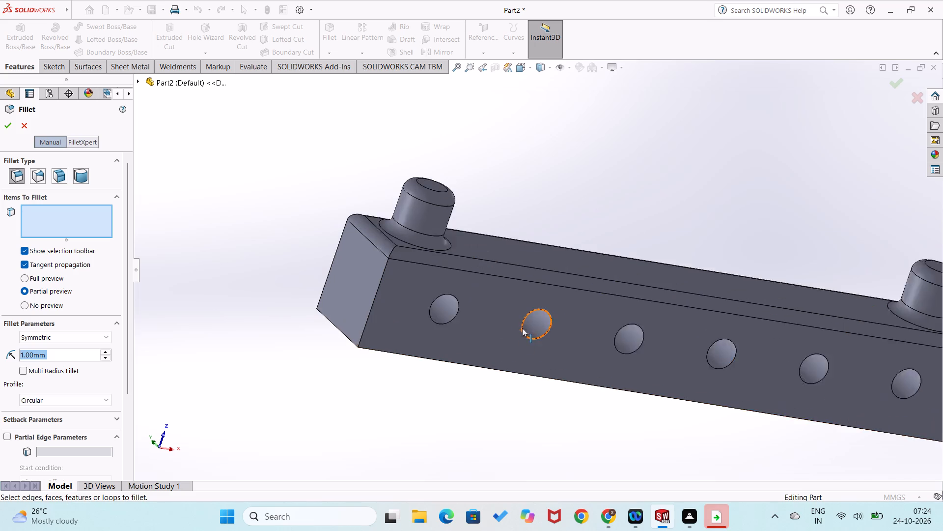
scroll(522, 328, down, 7)
click(326, 288)
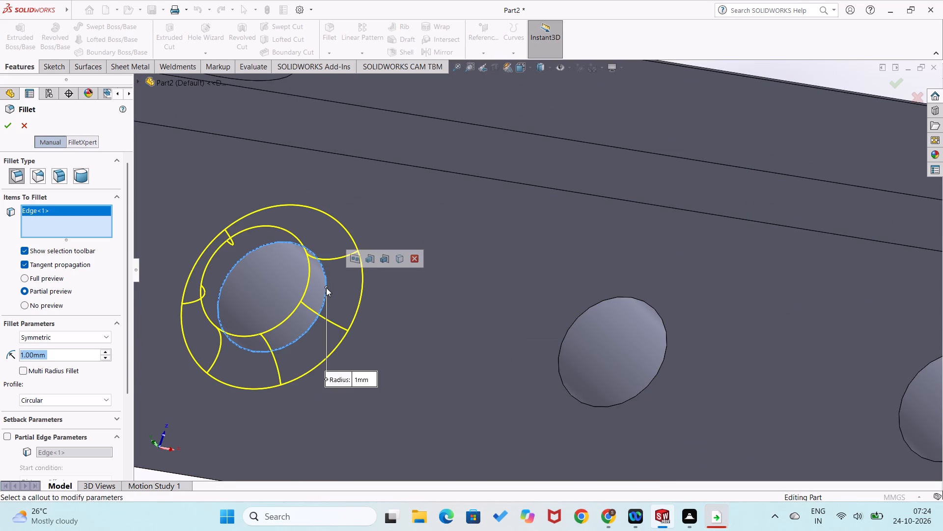
middle_drag(452, 295, 407, 251)
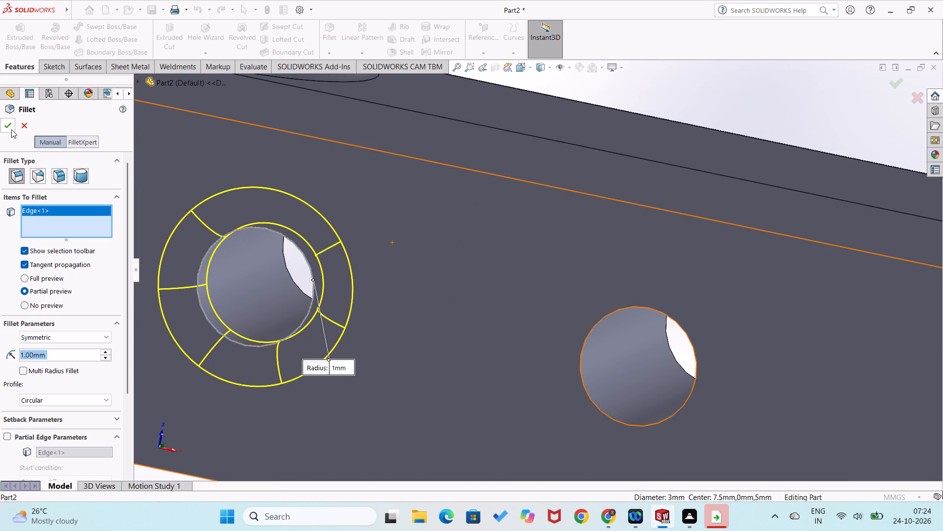
click(11, 129)
Fillet the rims of the remaining five holes on the same face with a symmetric 1 mm radius.
scroll(390, 225, up, 4)
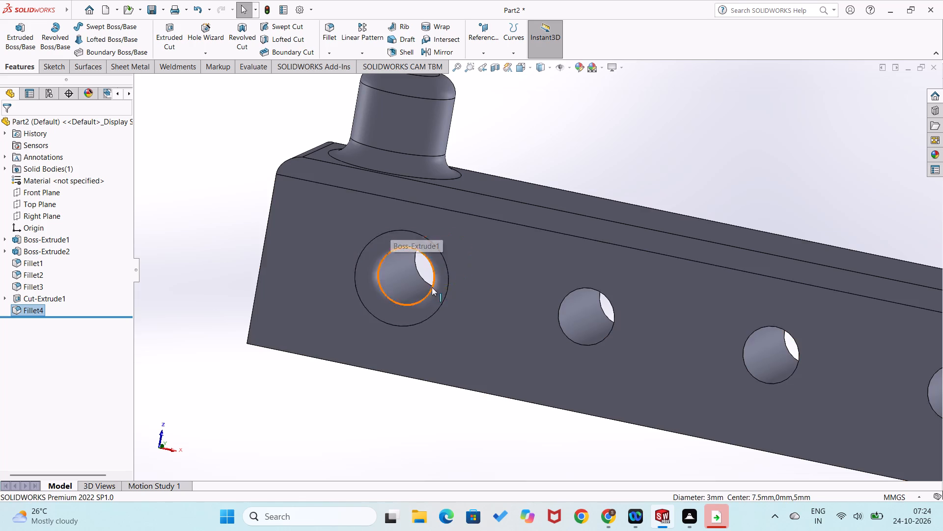
middle_drag(433, 290, 450, 336)
click(298, 369)
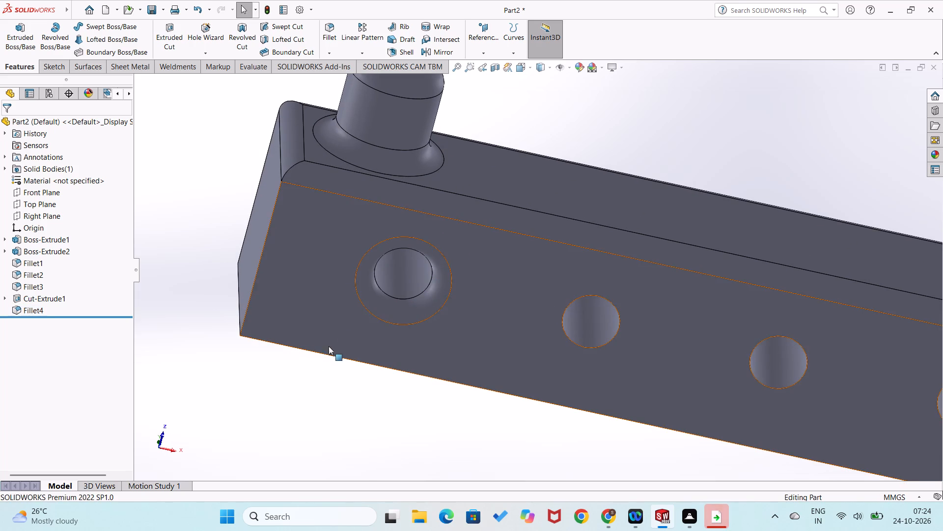
click(332, 55)
click(329, 67)
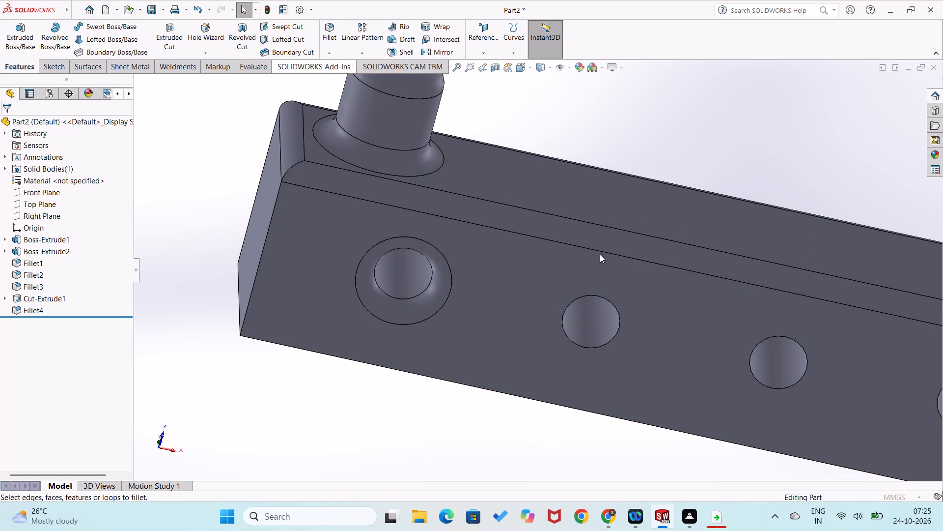
click(618, 329)
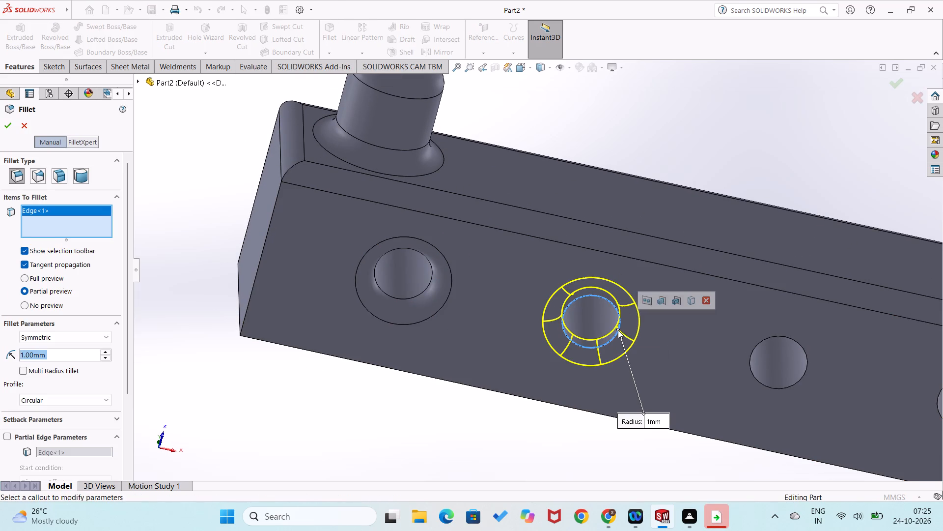
click(799, 383)
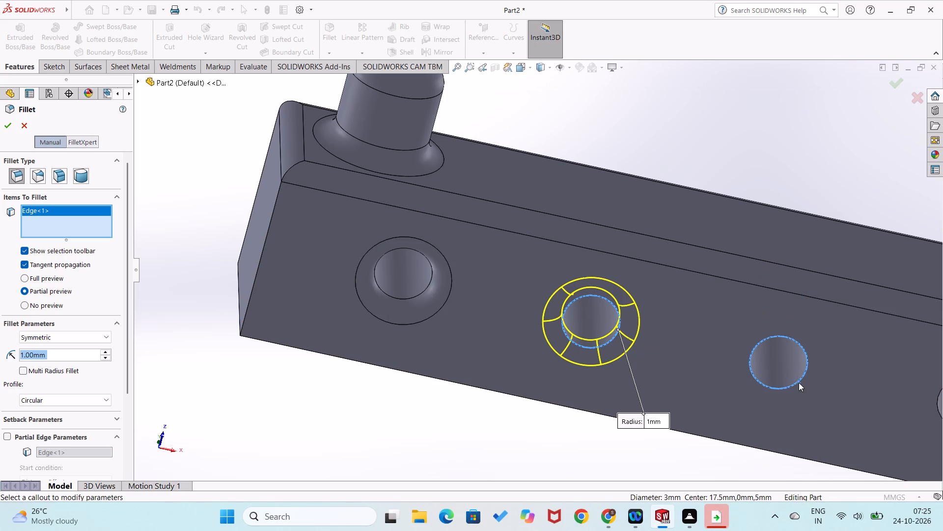
scroll(838, 397, up, 8)
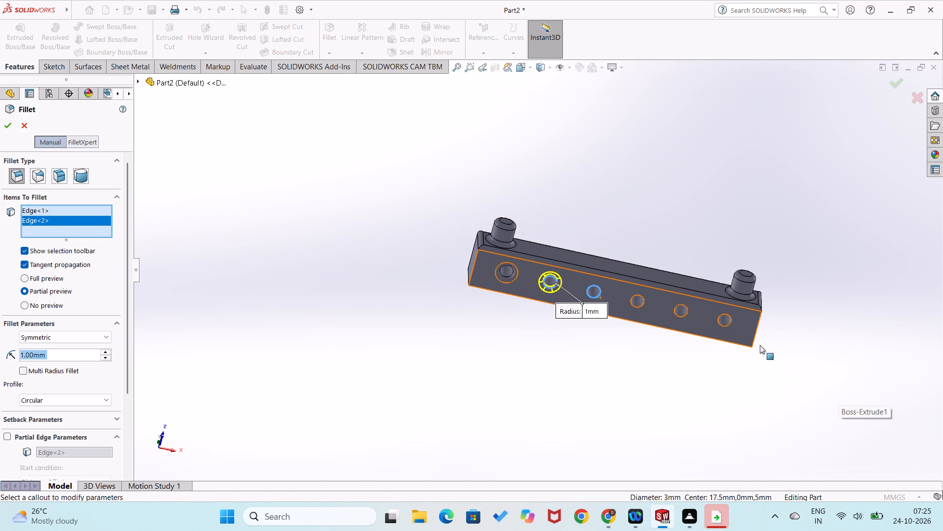
scroll(711, 330, down, 6)
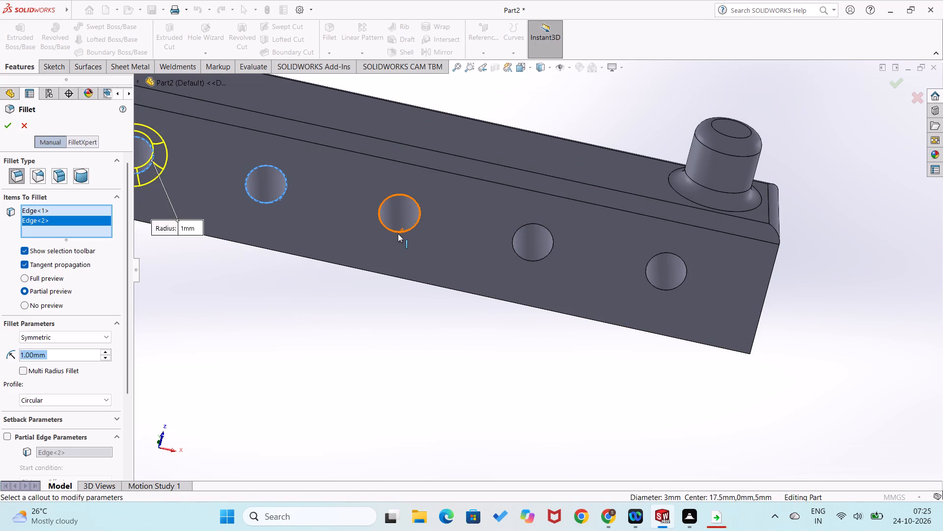
click(398, 234)
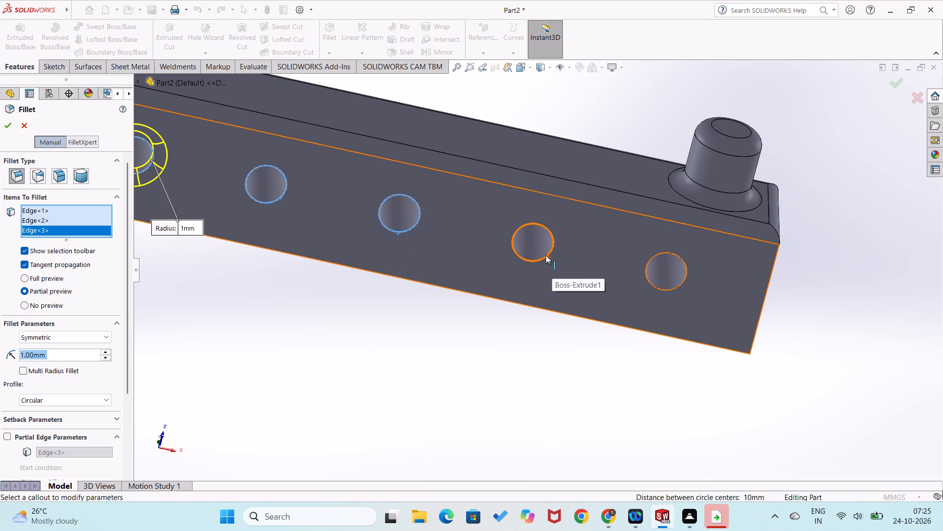
click(543, 258)
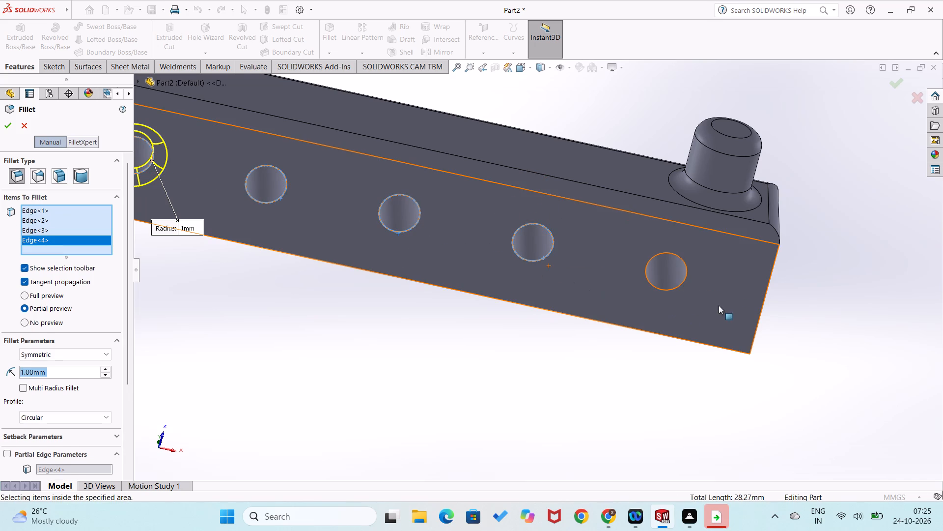
click(674, 290)
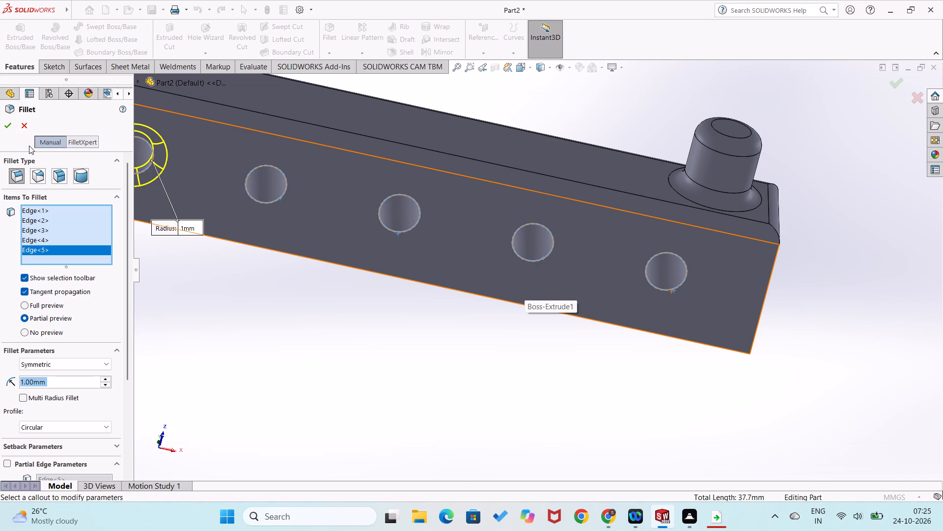
click(8, 123)
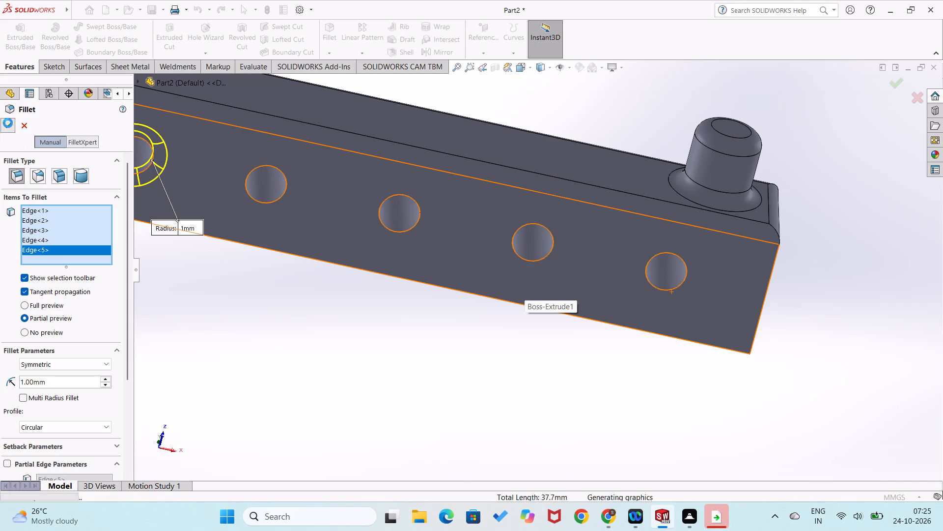
Fillet the rims of all six holes on the bar's opposite long face with a symmetric 1 mm radius.
click(255, 335)
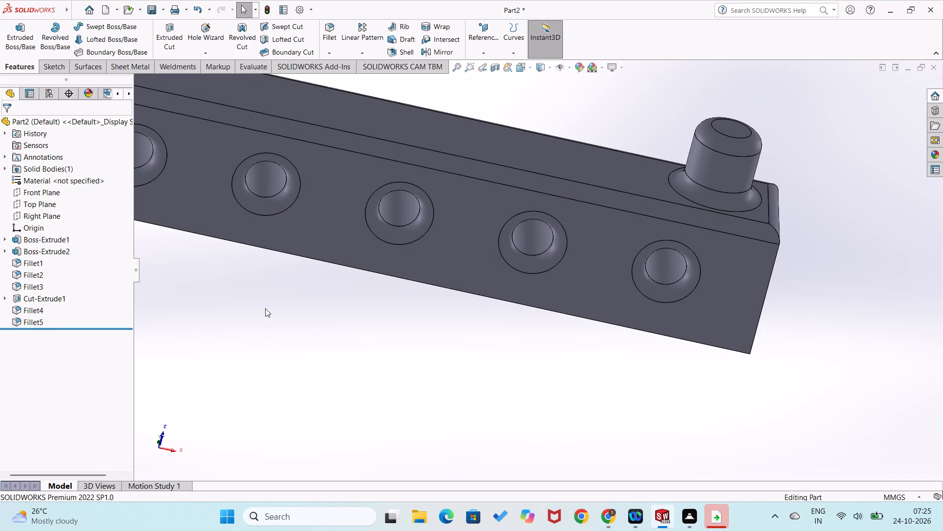
scroll(265, 308, up, 4)
middle_drag(267, 307, 430, 429)
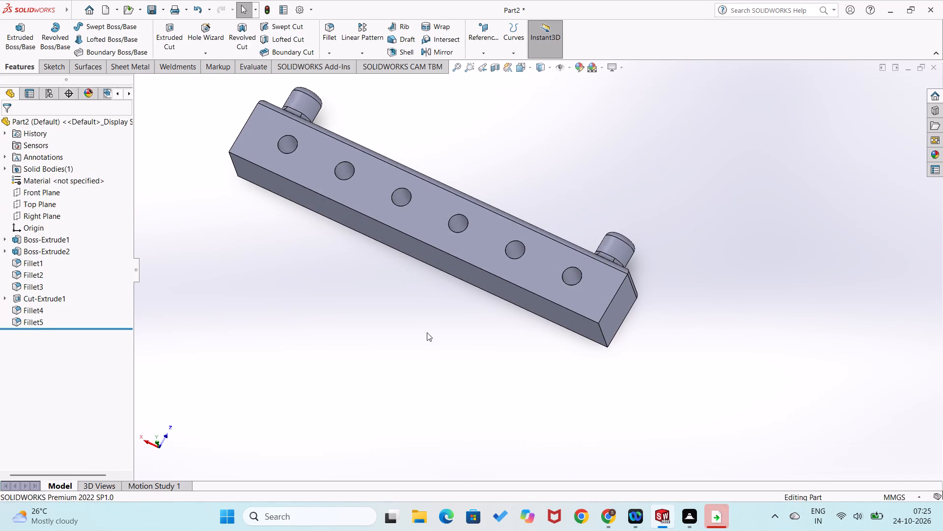
middle_drag(396, 251, 396, 331)
scroll(364, 211, down, 3)
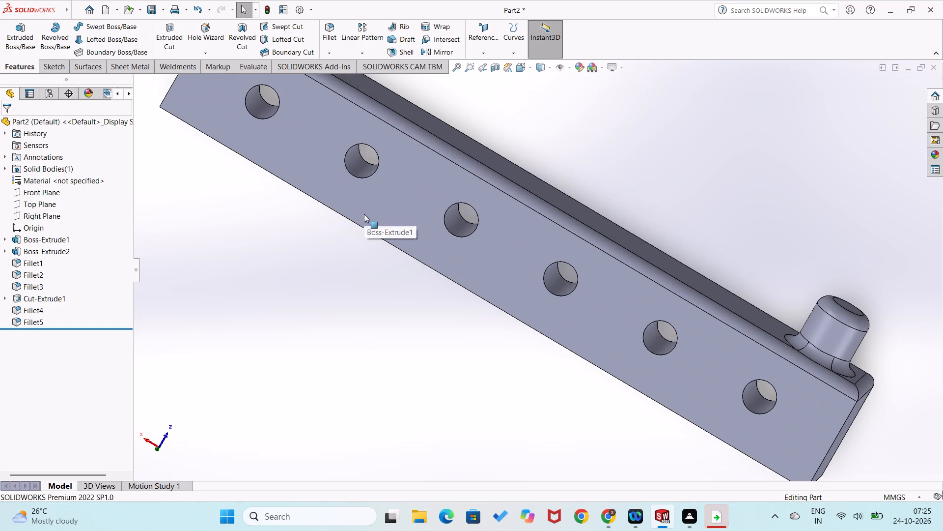
middle_drag(365, 216, 398, 243)
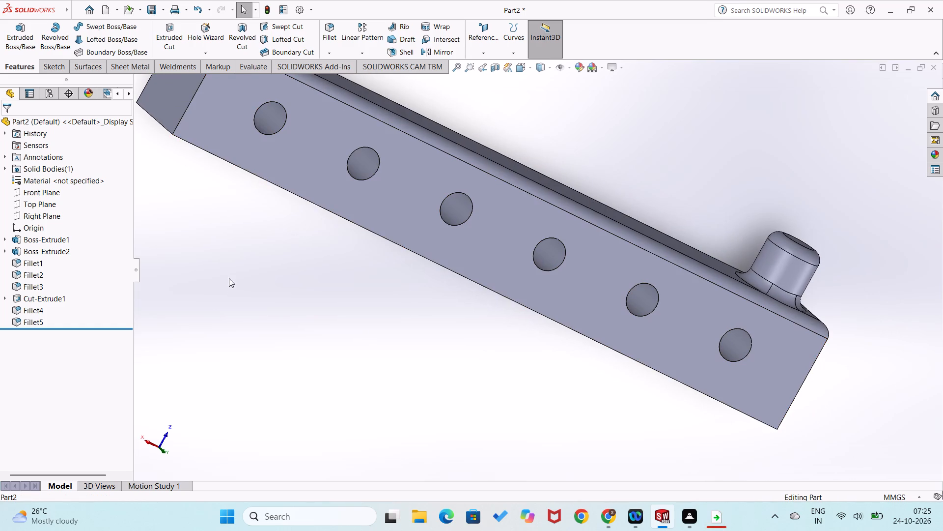
click(328, 55)
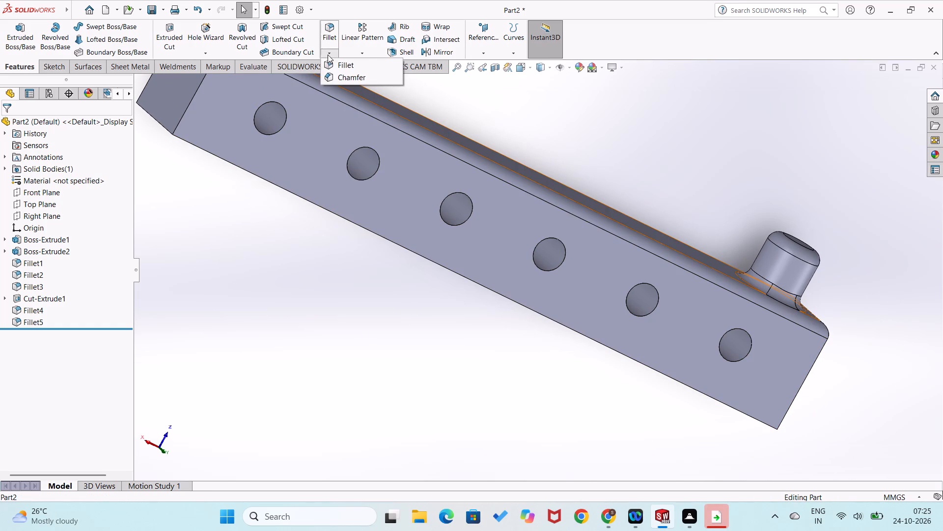
click(330, 67)
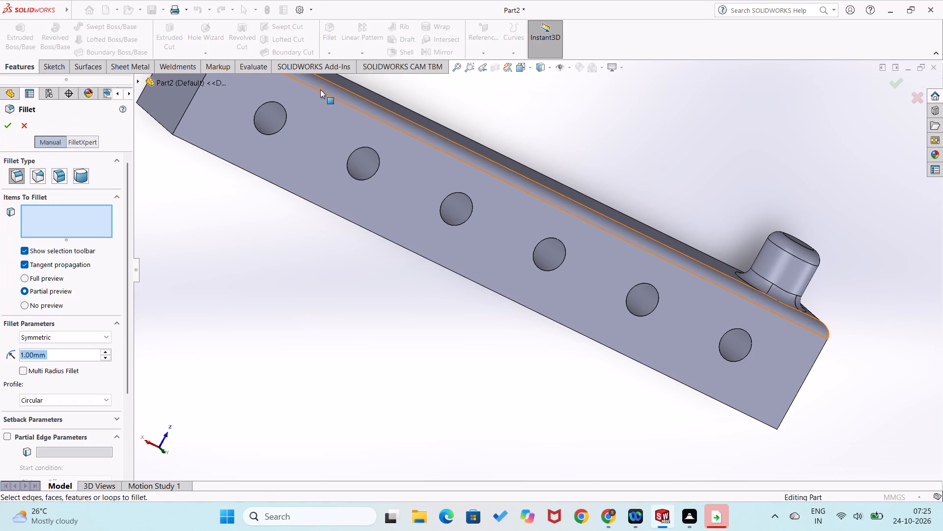
click(274, 135)
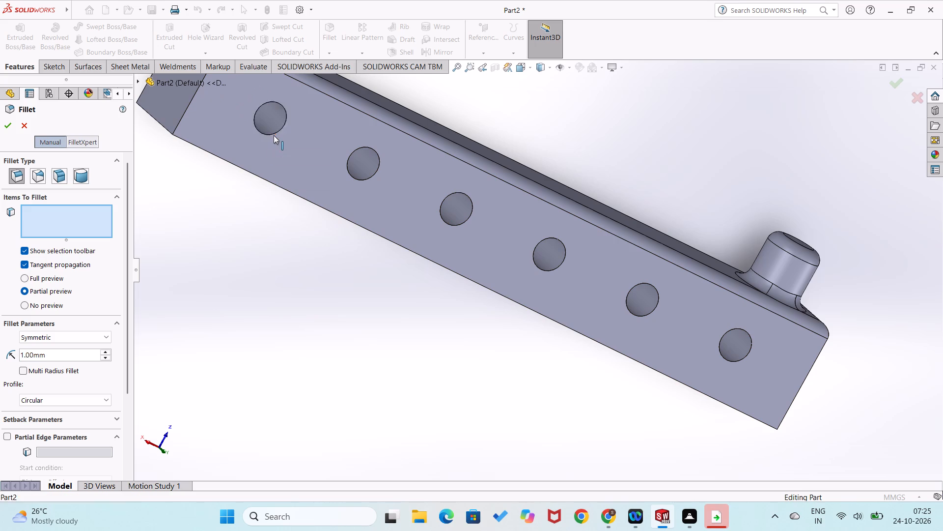
click(376, 171)
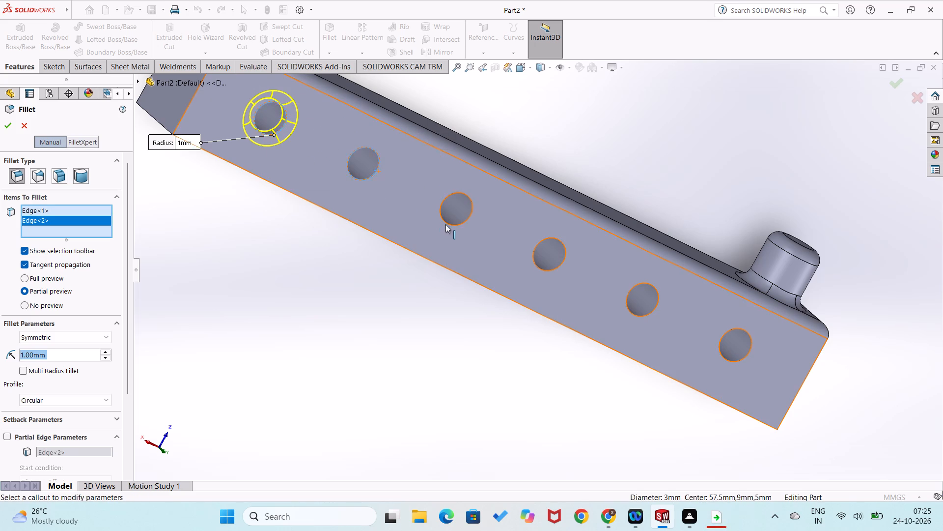
click(454, 227)
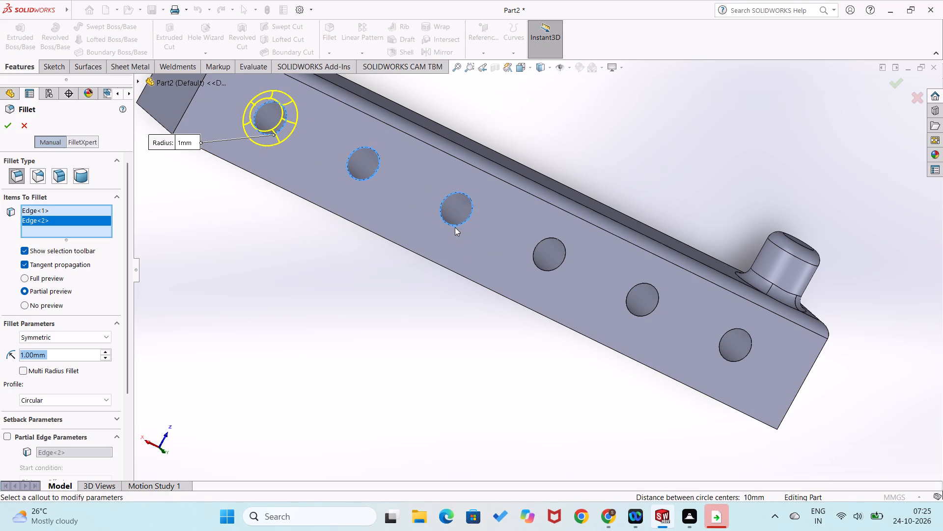
click(544, 270)
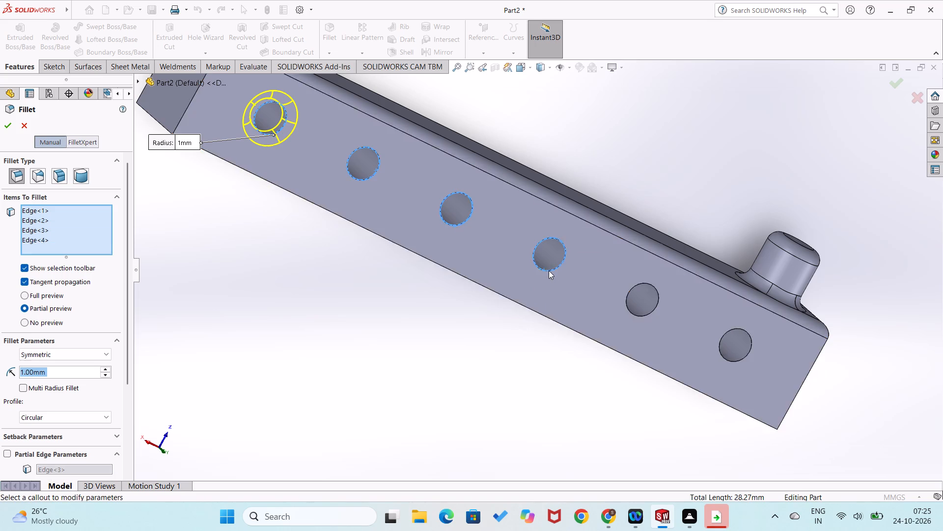
click(657, 306)
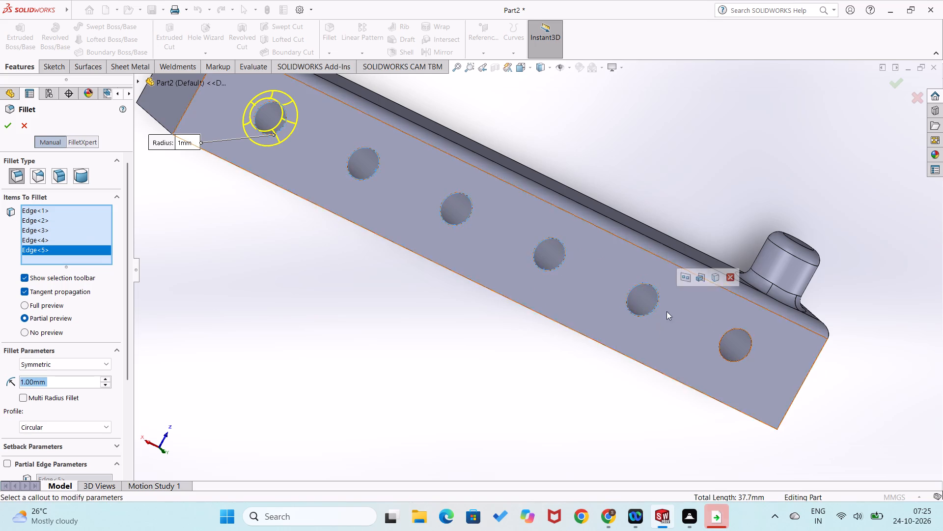
click(728, 359)
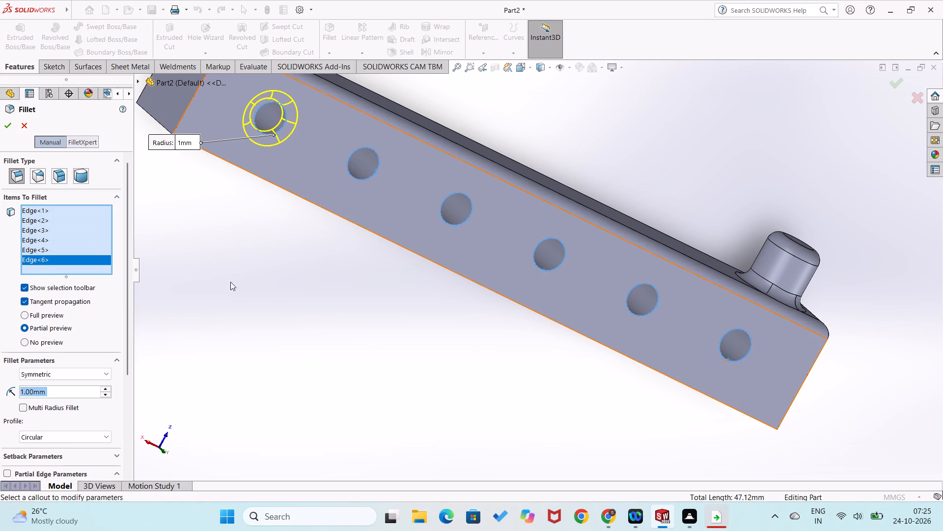
click(14, 126)
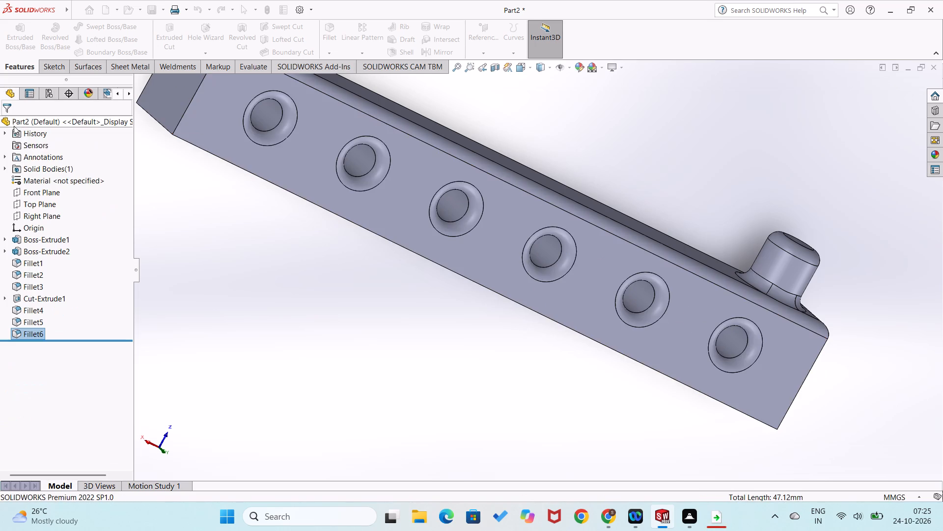
Examine the bar from several sides, checking the filleted hole rims on both long faces and the pins.
click(310, 319)
middle_drag(313, 319, 314, 319)
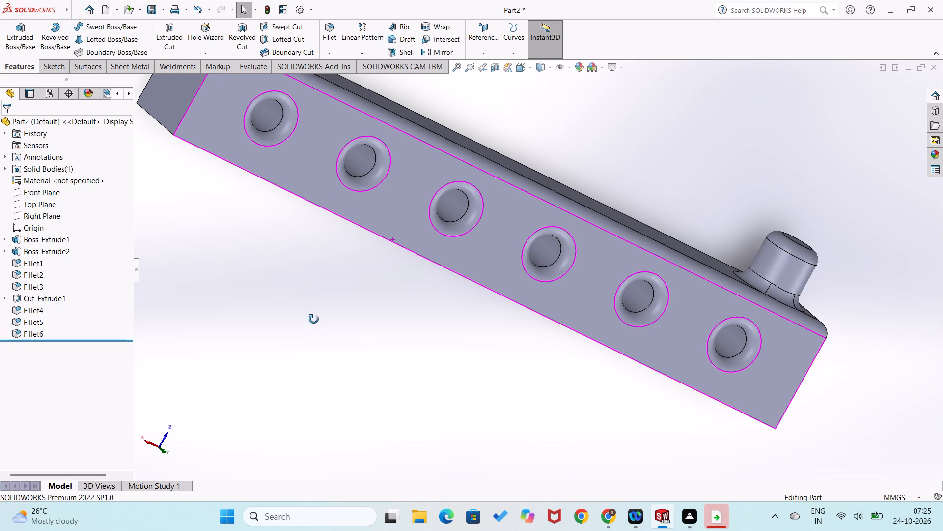
middle_drag(314, 319, 333, 279)
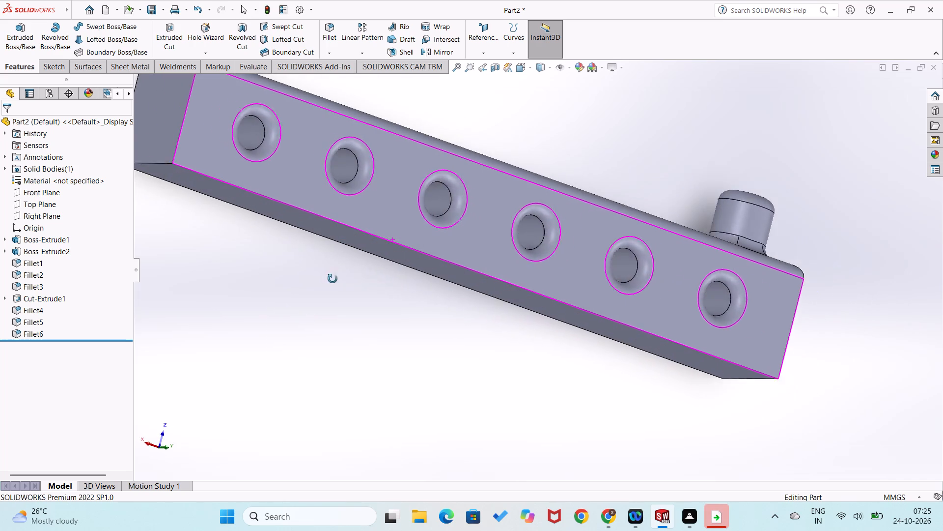
middle_drag(333, 279, 457, 326)
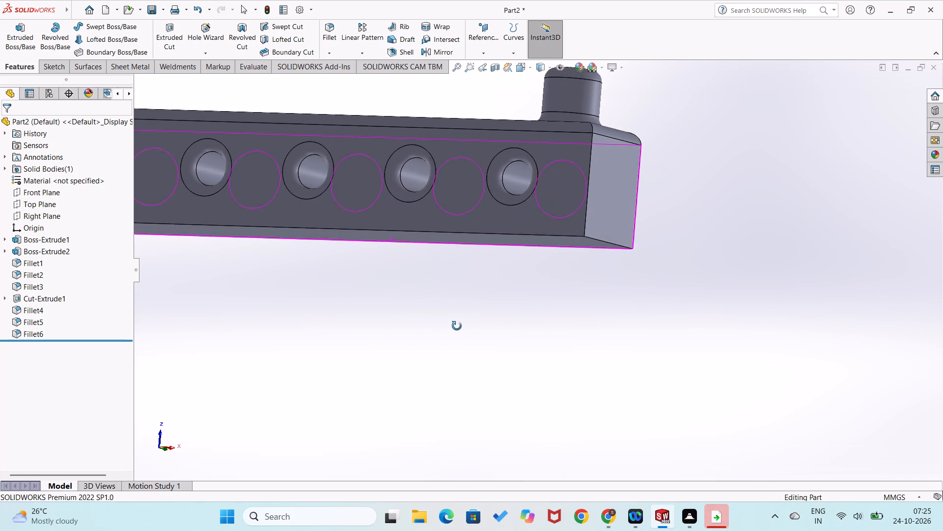
middle_drag(457, 326, 457, 324)
scroll(430, 309, up, 1)
click(405, 312)
middle_drag(422, 244, 425, 306)
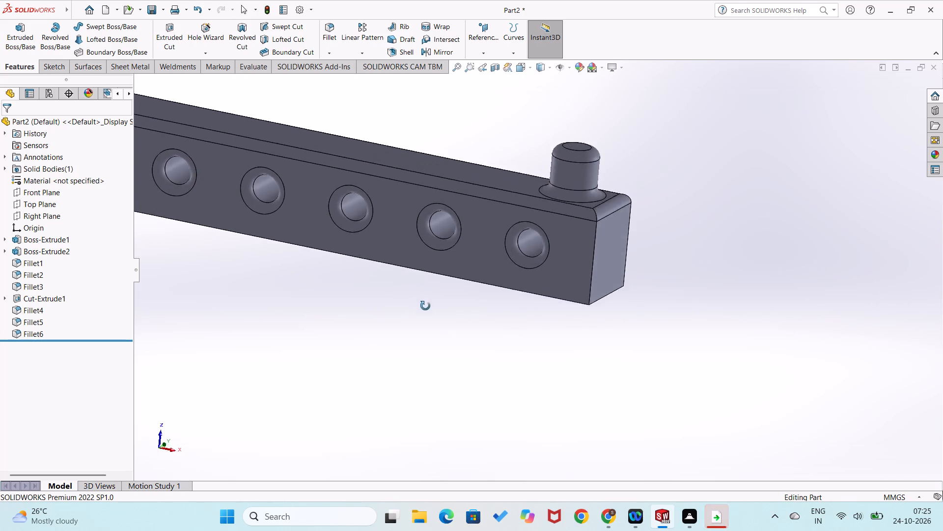
middle_drag(425, 306, 361, 338)
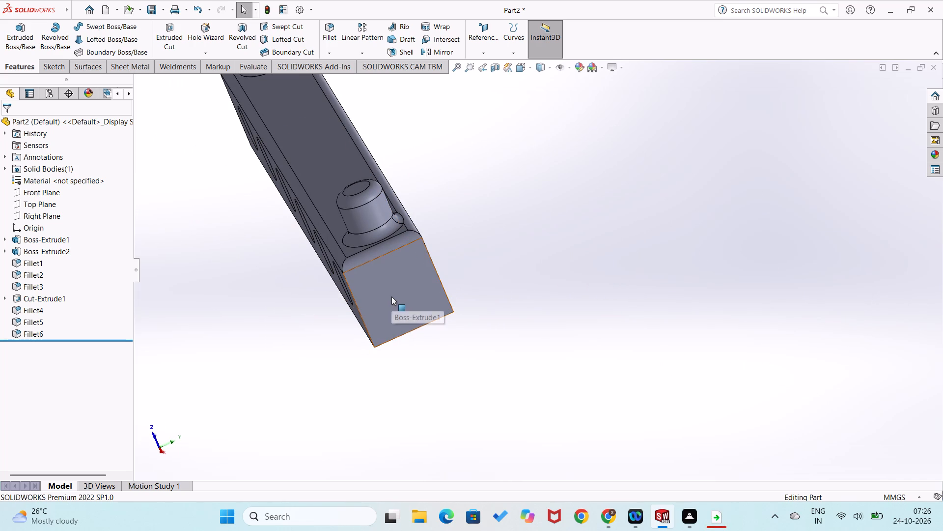
middle_drag(426, 329, 438, 330)
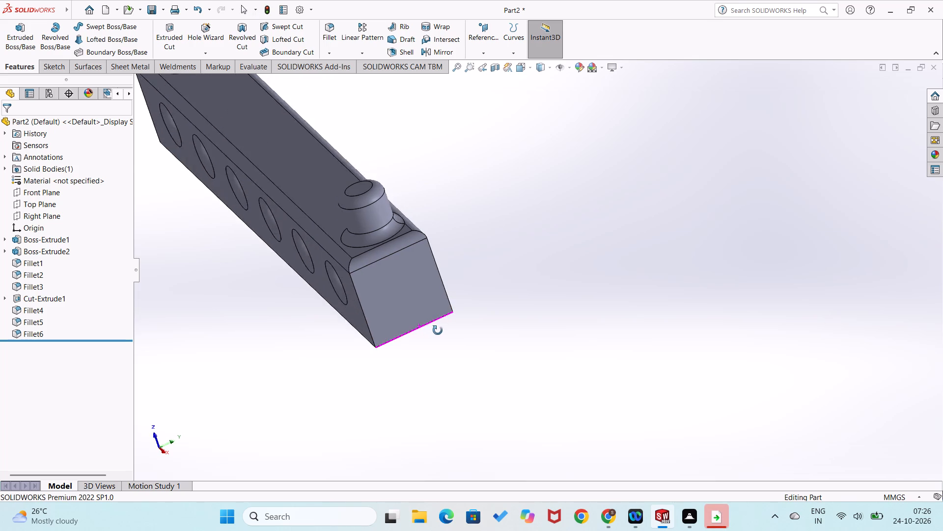
middle_drag(438, 330, 498, 347)
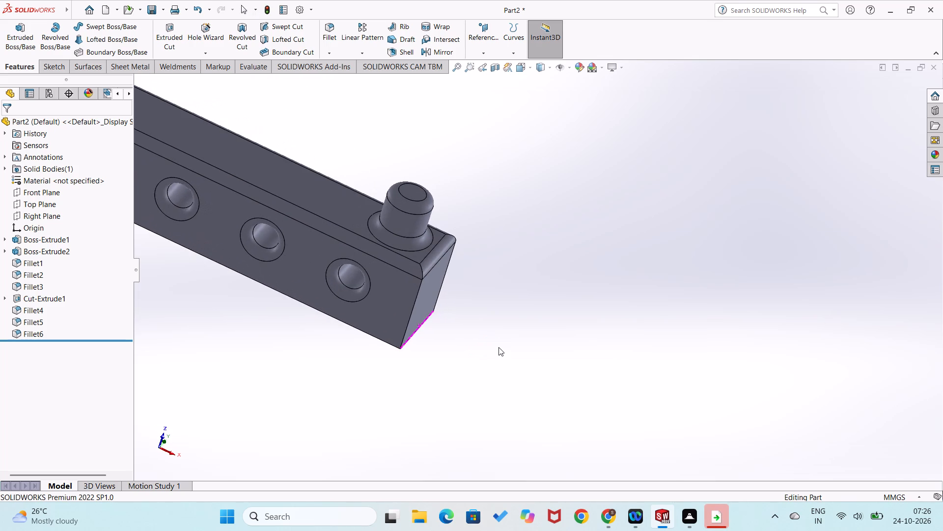
scroll(465, 334, up, 3)
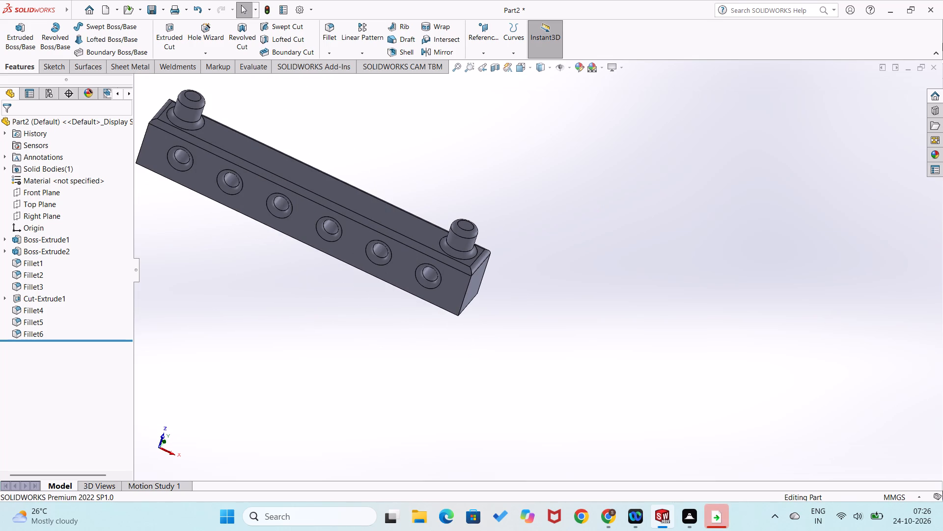
Close the finished bar part document.
click(932, 69)
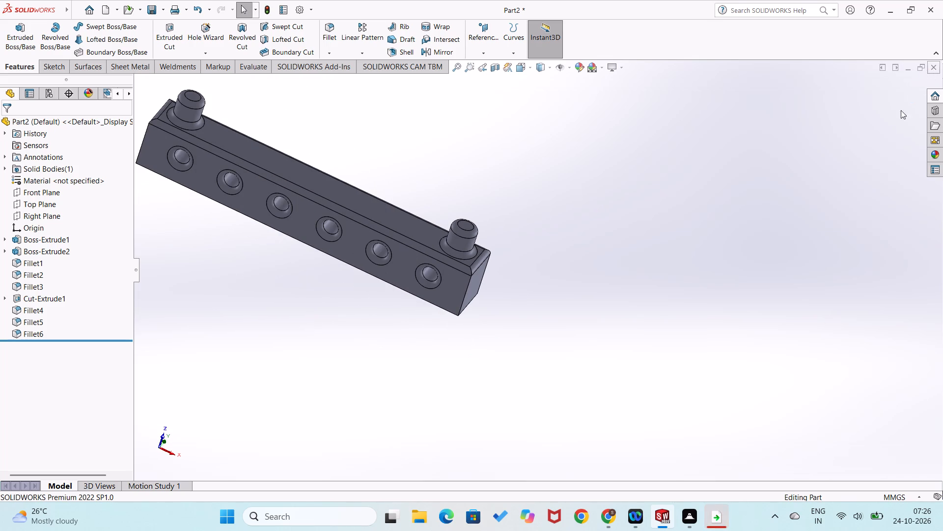
click(514, 269)
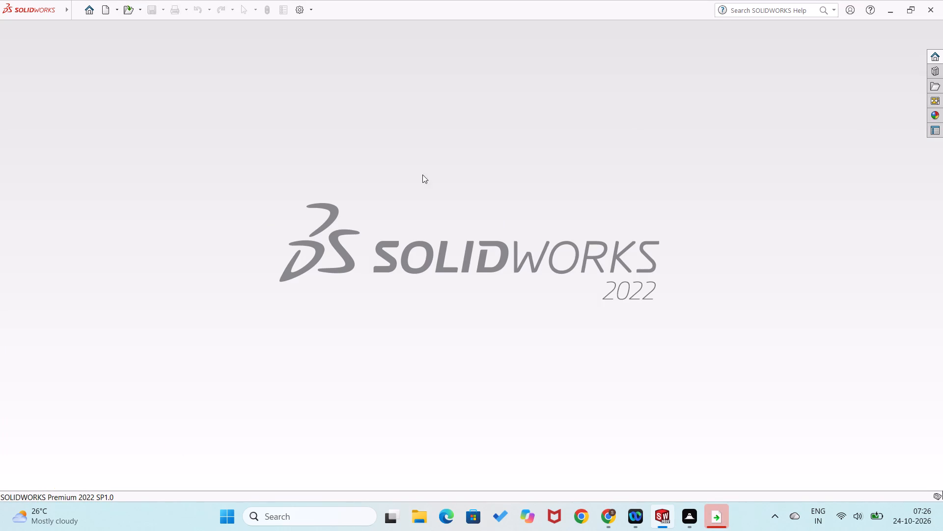
Create a new part document.
click(64, 64)
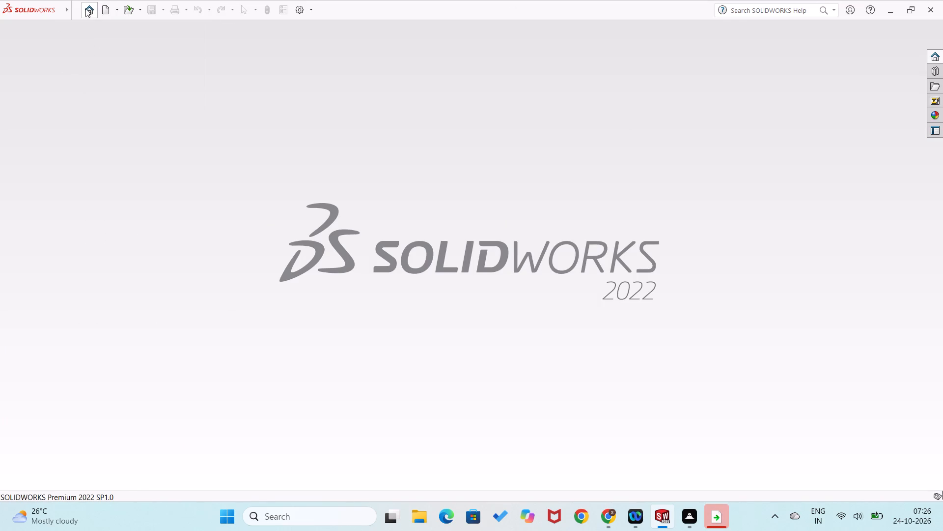
click(85, 7)
click(277, 138)
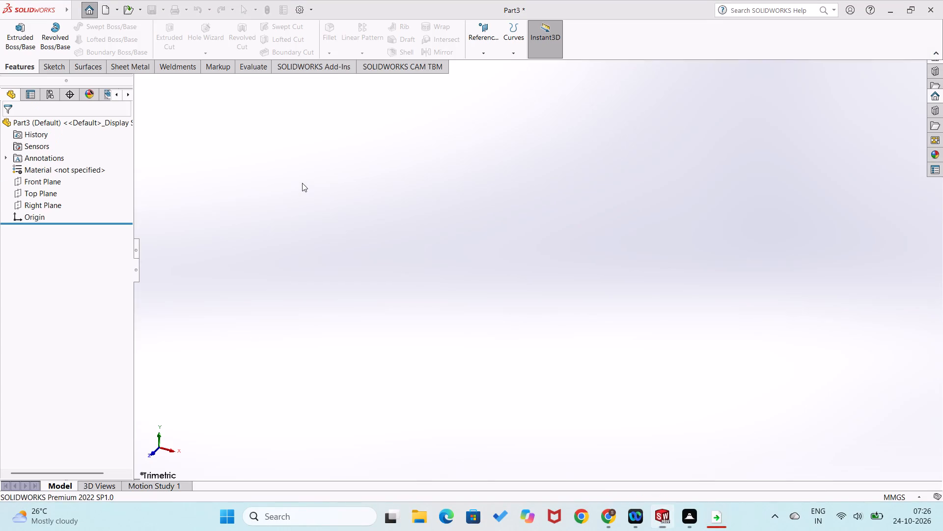
Sketch a corner rectangle about 212 by 175 mm on the Front Plane, with its lower-left corner at the origin.
right_click(47, 181)
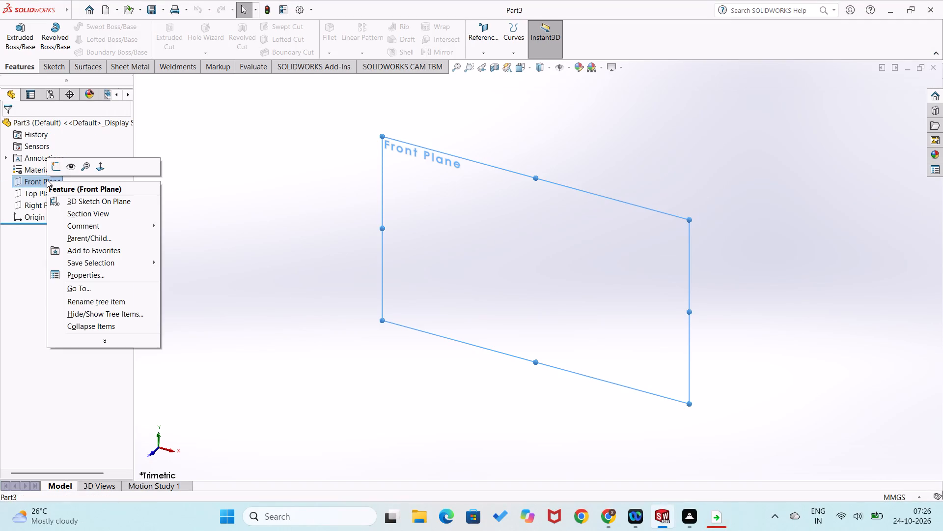
click(55, 165)
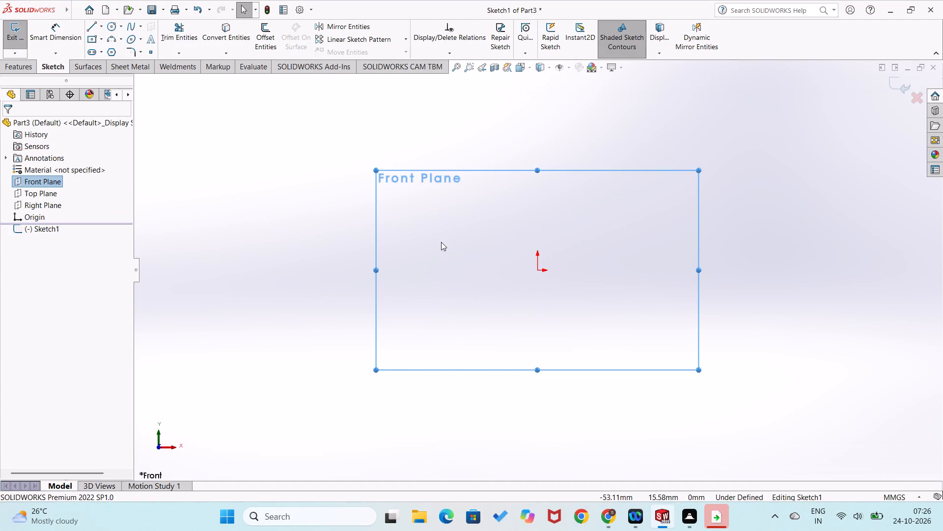
right_drag(442, 242, 413, 333)
click(538, 271)
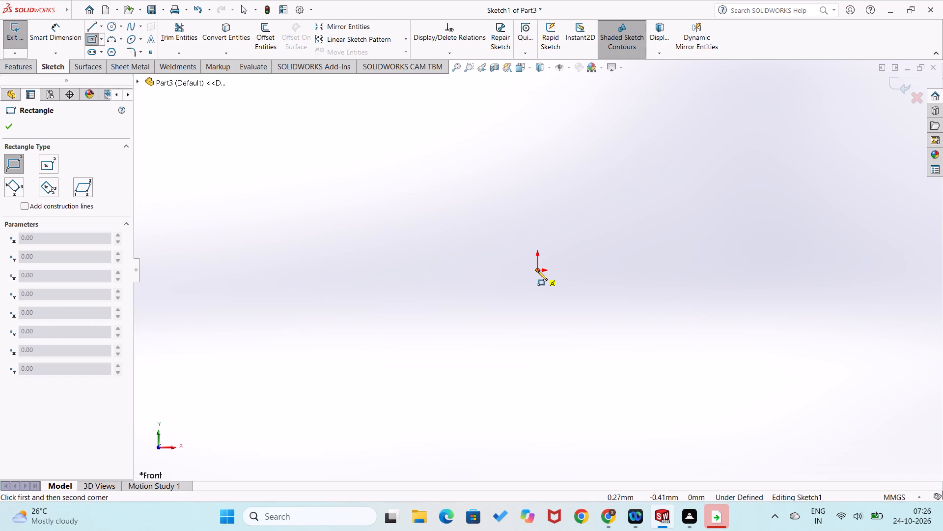
scroll(704, 147, up, 3)
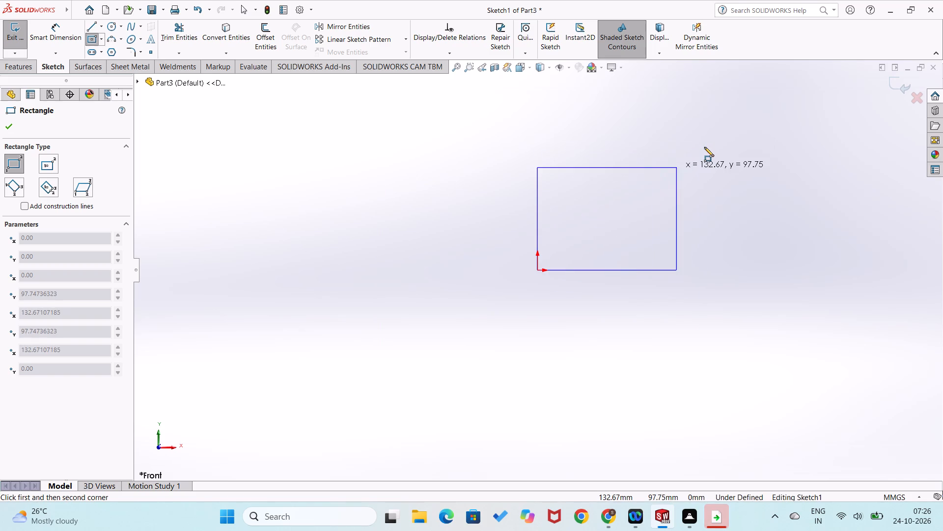
click(760, 86)
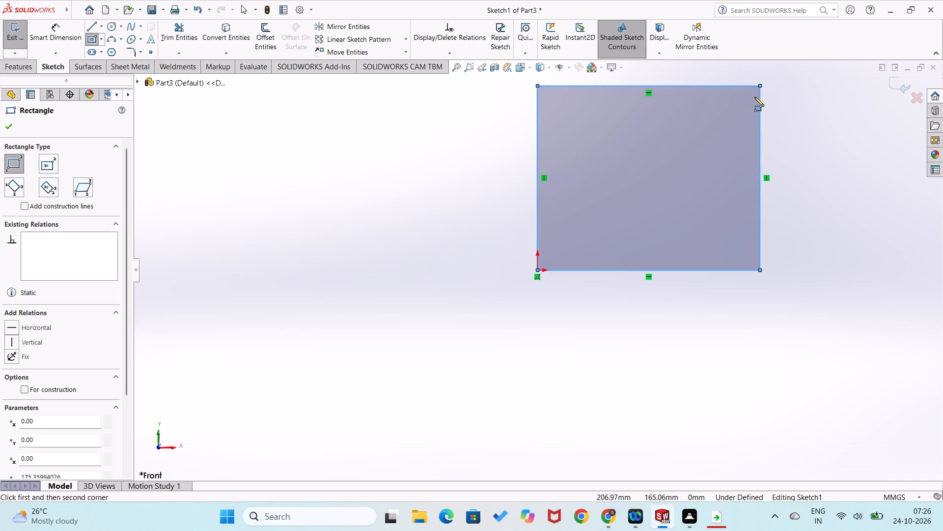
double_click(754, 97)
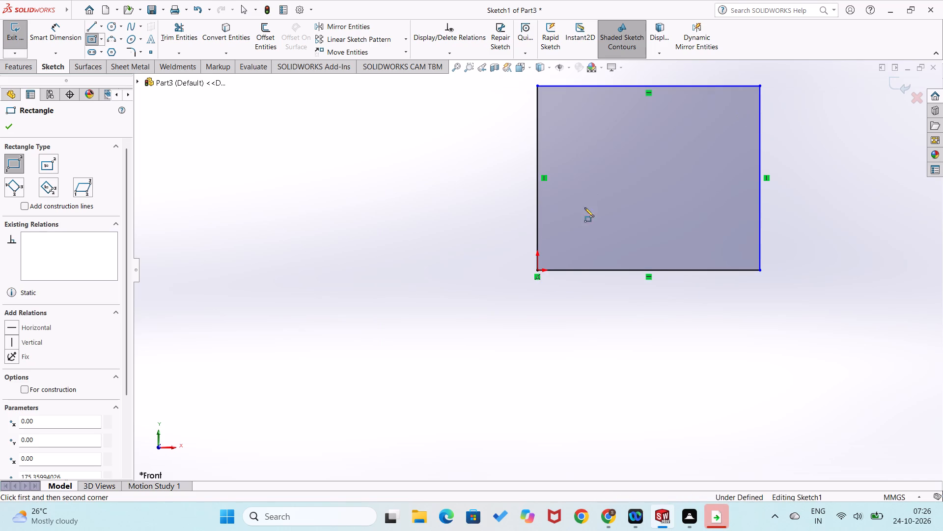
Dimension the rectangle's lower horizontal edge as 200 mm.
right_drag(420, 338, 398, 177)
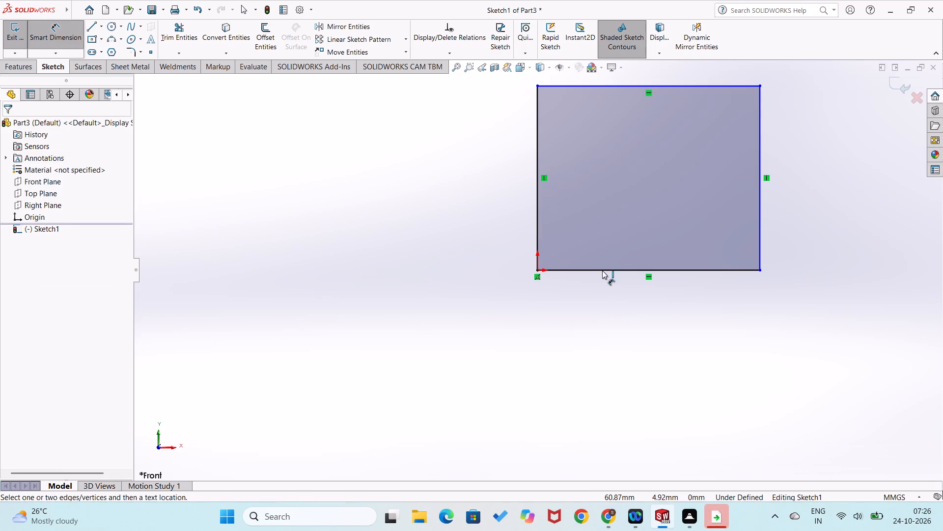
click(603, 272)
click(600, 302)
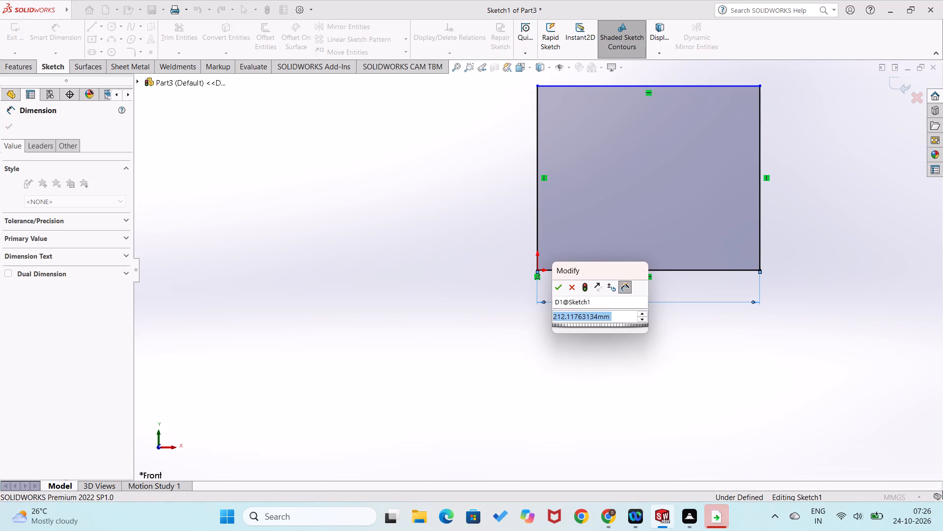
text(200)
key(Return)
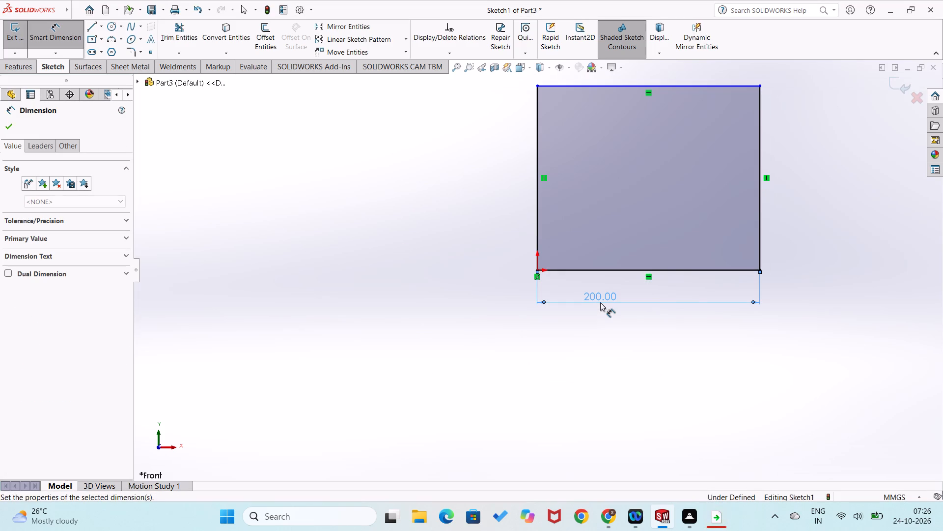
click(560, 345)
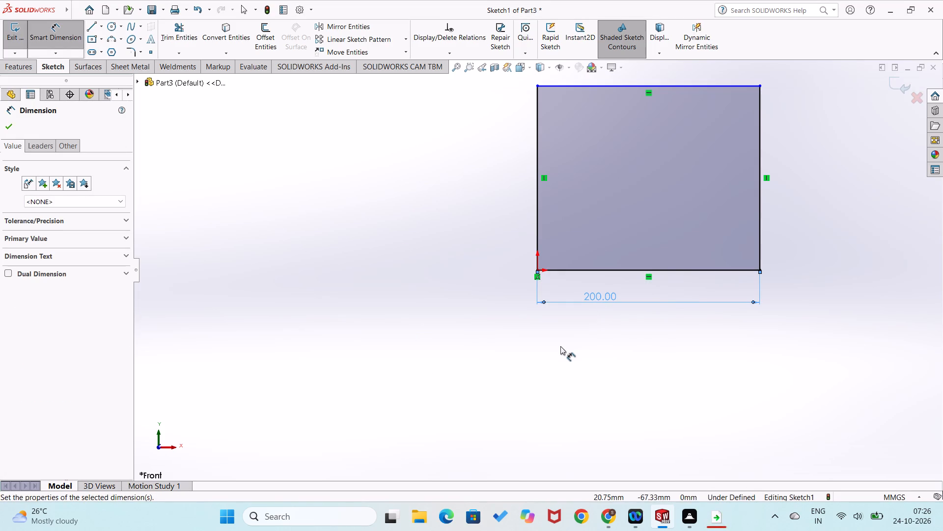
Dimension the rectangle's left vertical edge as 150 mm.
click(536, 218)
click(527, 218)
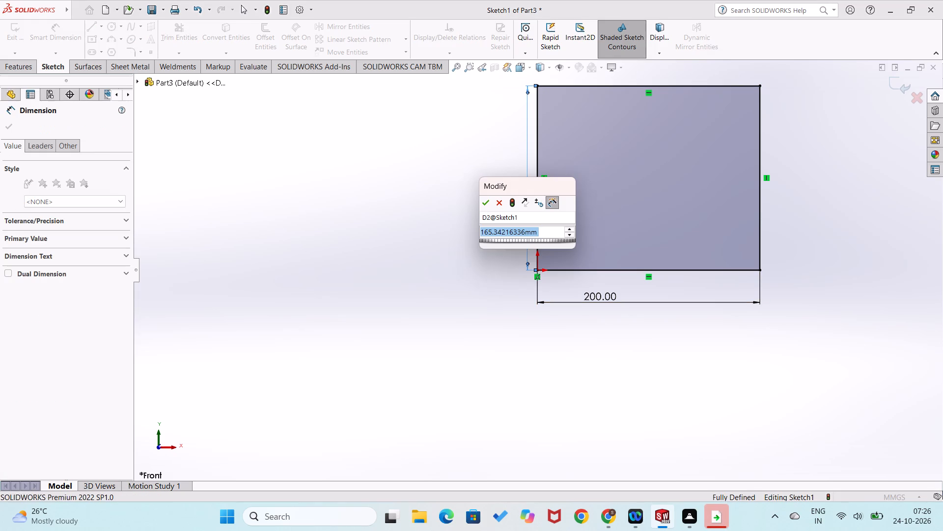
text(150)
key(Return)
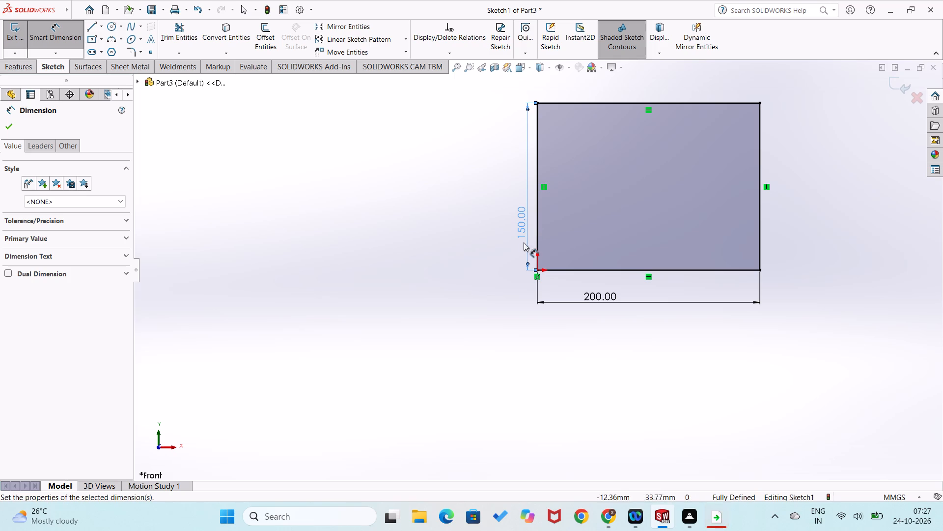
click(502, 295)
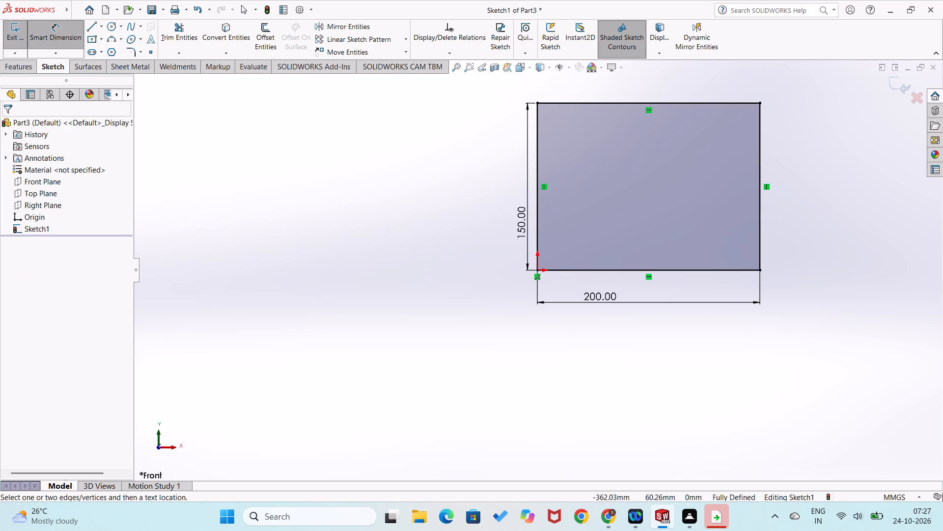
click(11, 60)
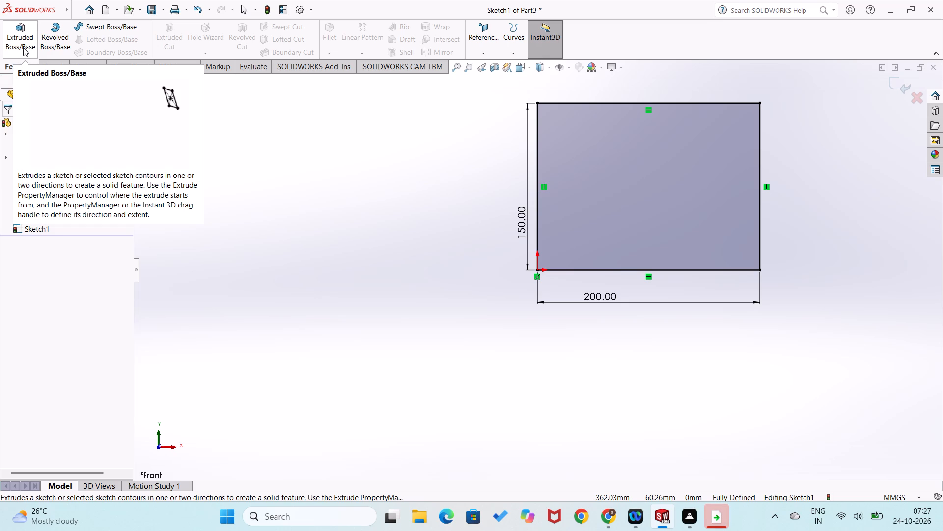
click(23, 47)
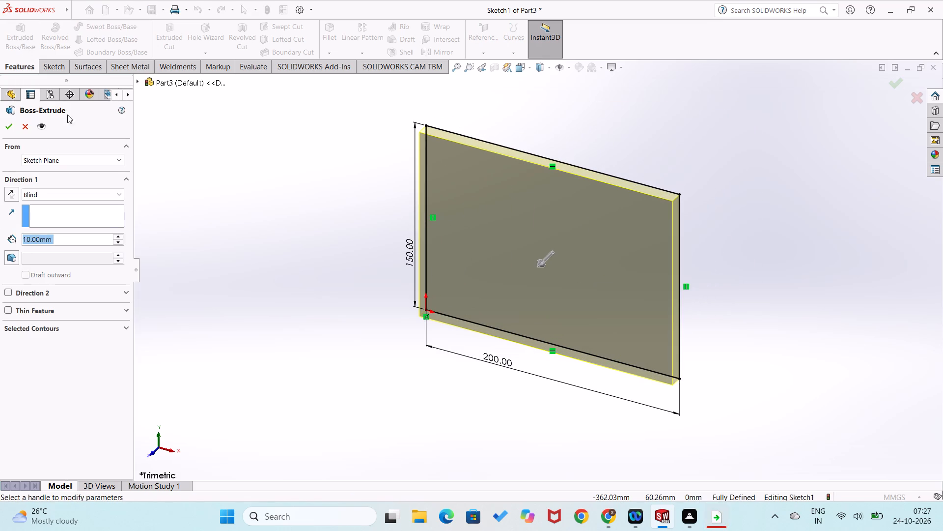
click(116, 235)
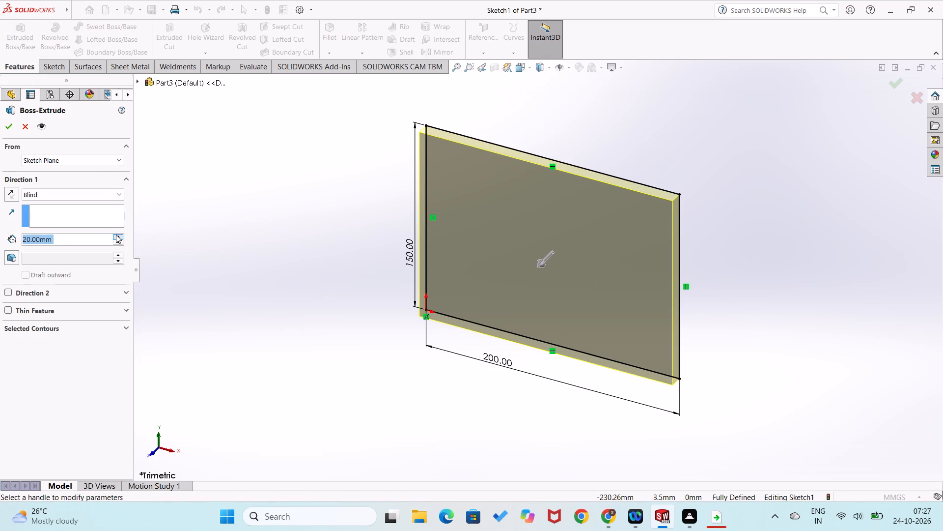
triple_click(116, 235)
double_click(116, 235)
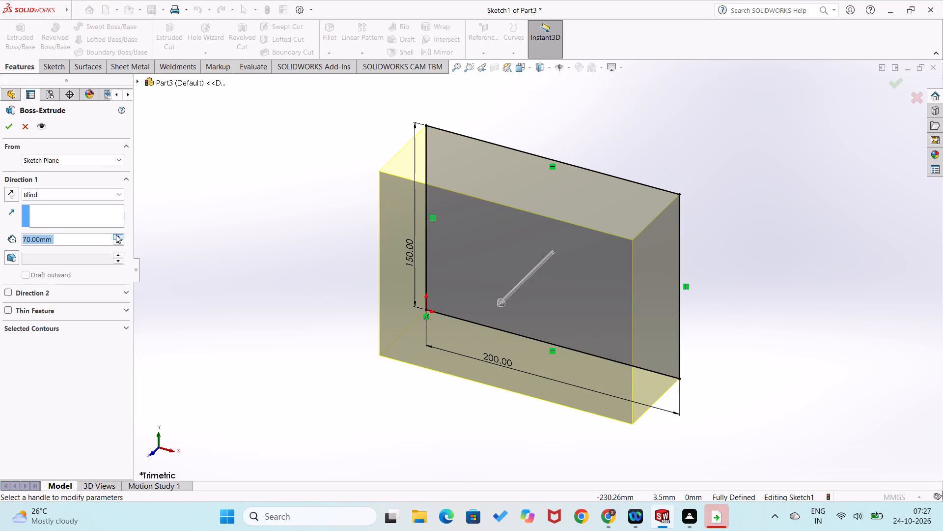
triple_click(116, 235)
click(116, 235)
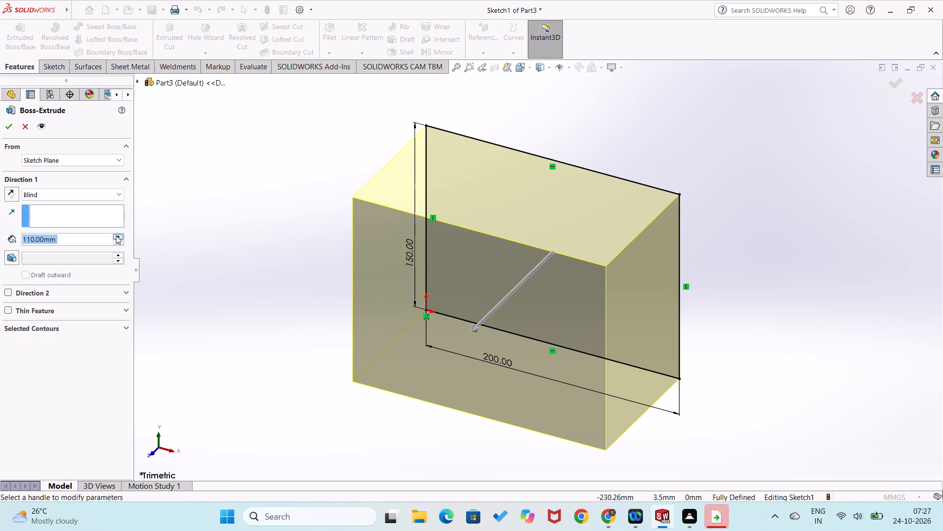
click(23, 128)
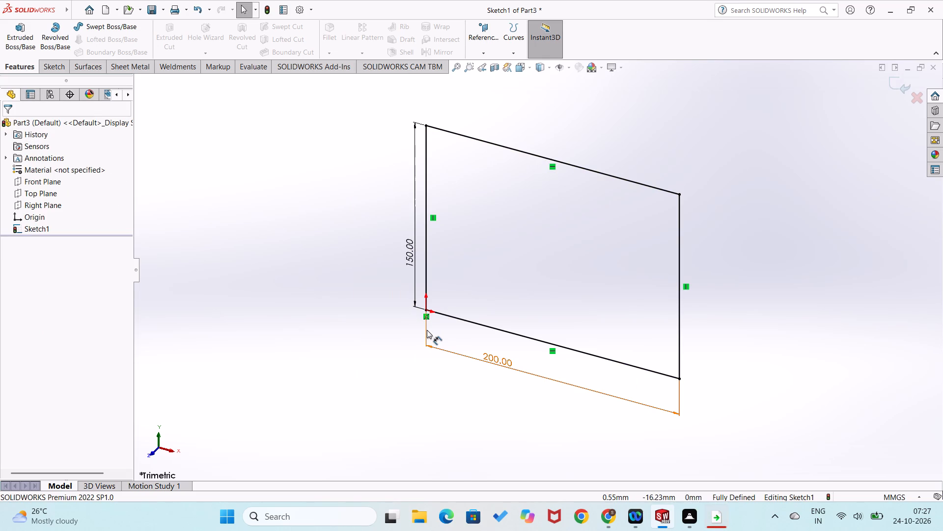
Change the rectangle's dimensions to 100 mm wide and 200 mm high.
double_click(496, 359)
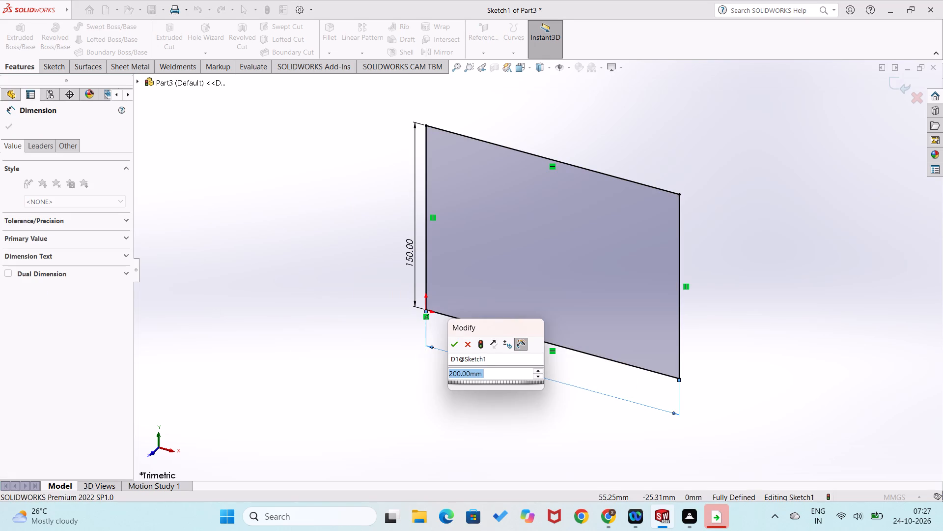
text(100)
key(Return)
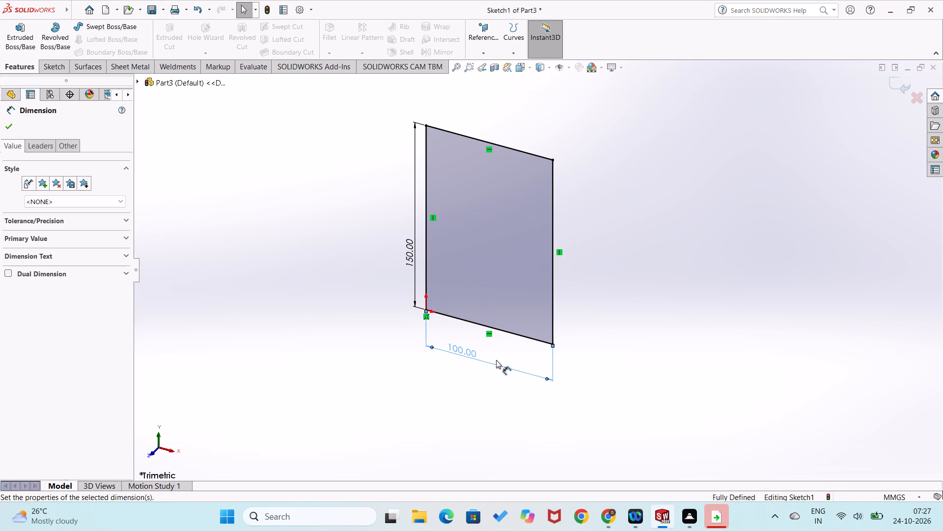
double_click(406, 251)
text(200)
key(Return)
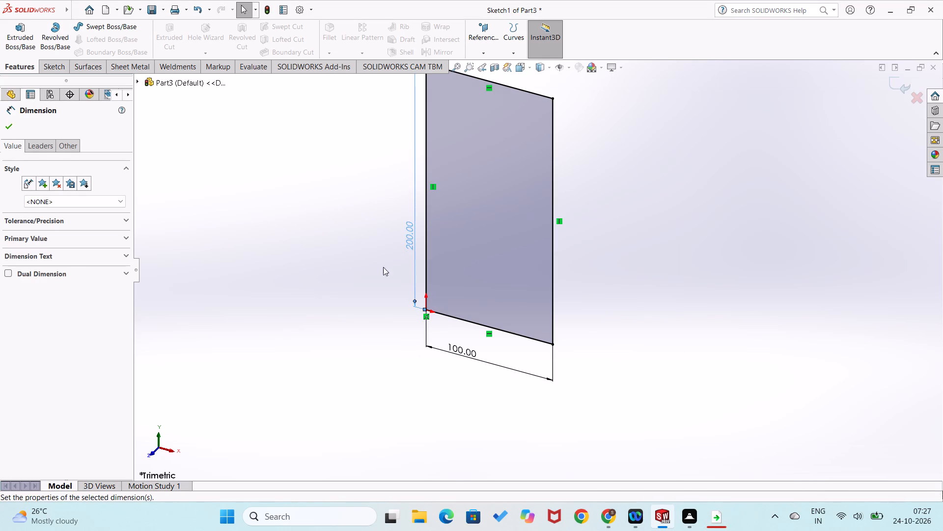
click(374, 290)
Extrude the rectangle 100 mm as a blind boss from the sketch plane.
click(21, 41)
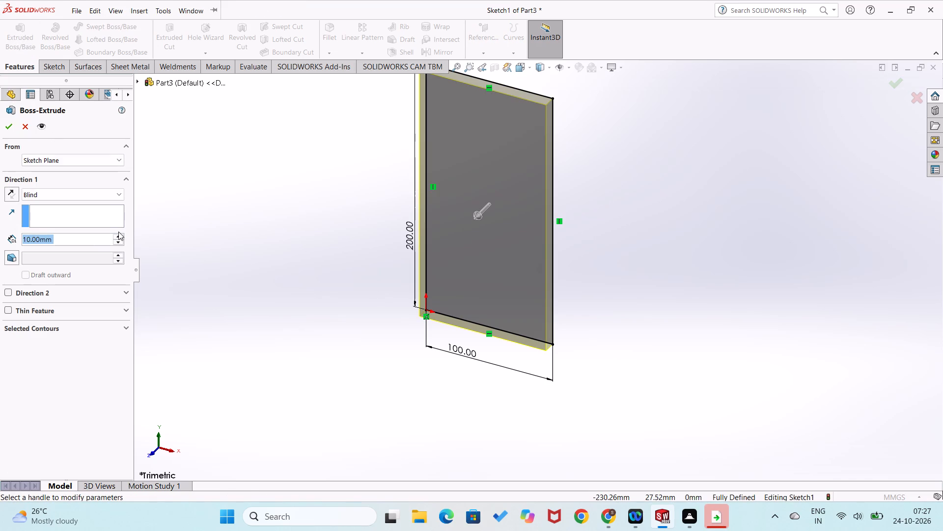
triple_click(119, 235)
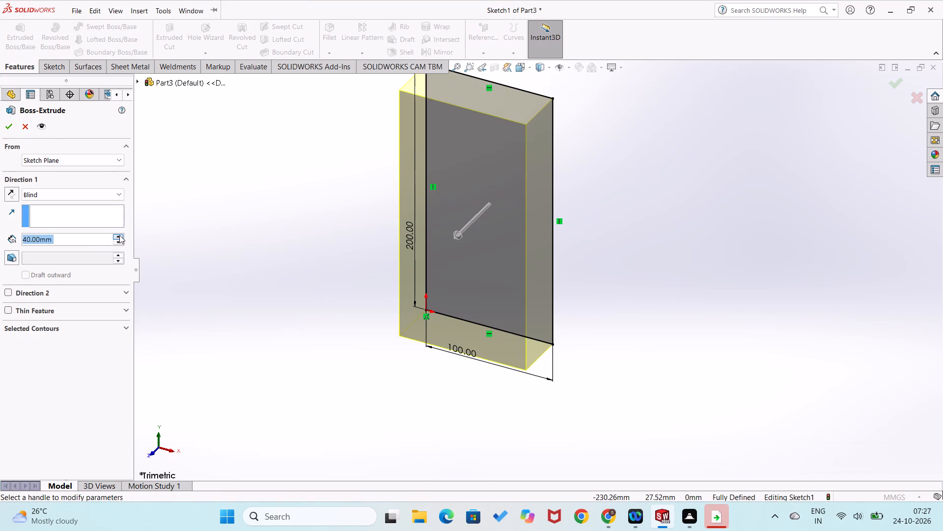
triple_click(119, 235)
click(119, 235)
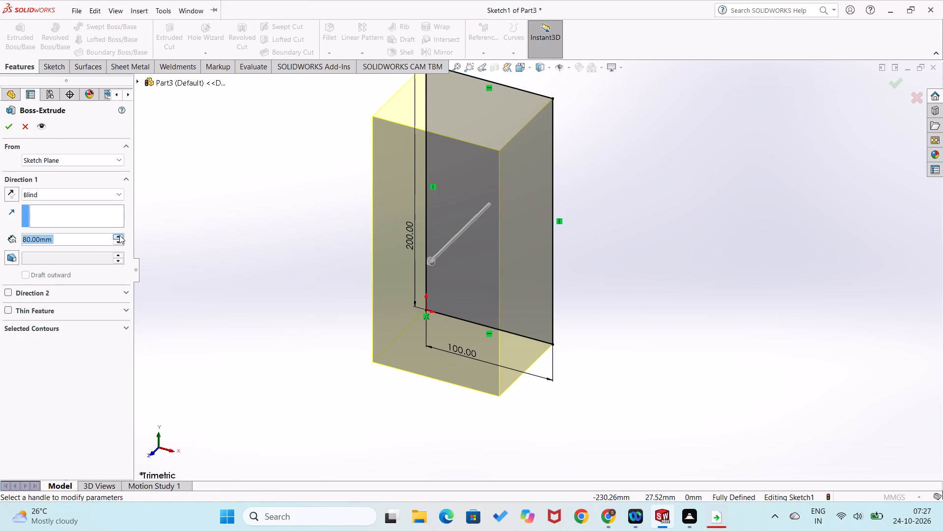
double_click(119, 235)
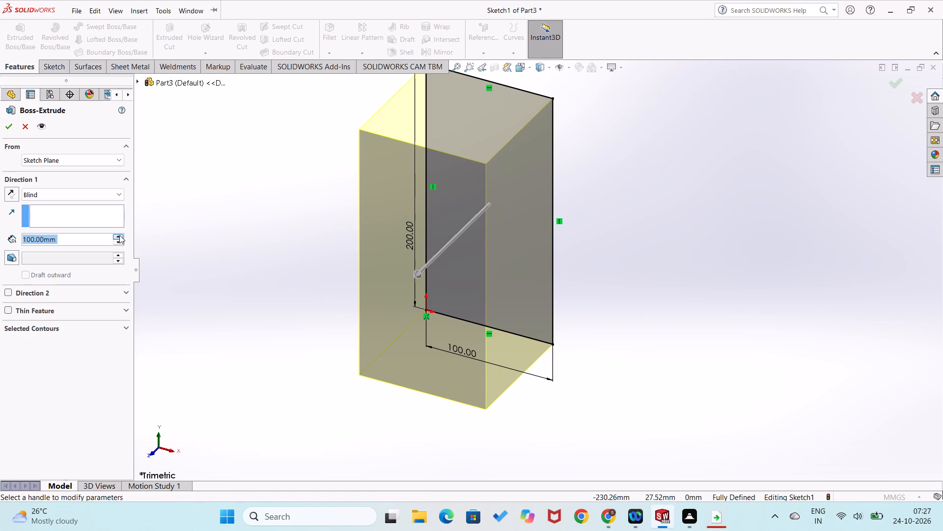
click(7, 123)
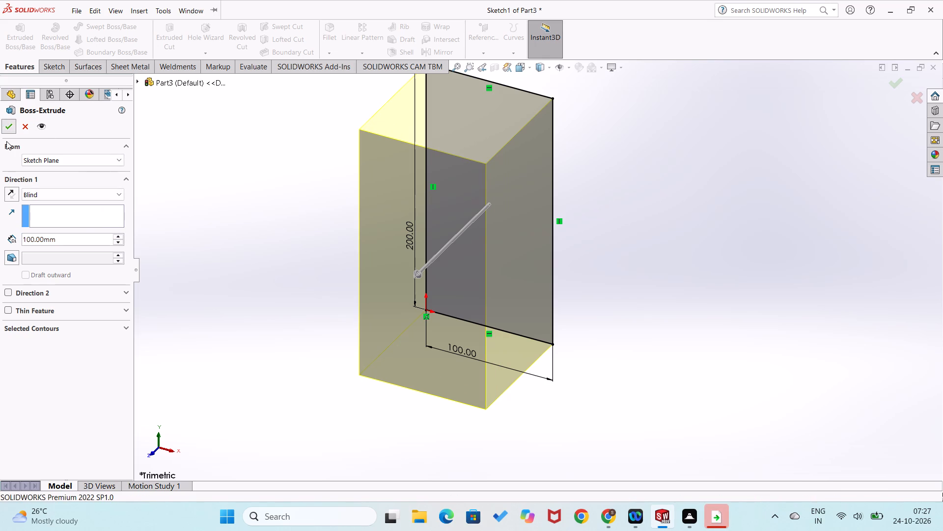
click(245, 335)
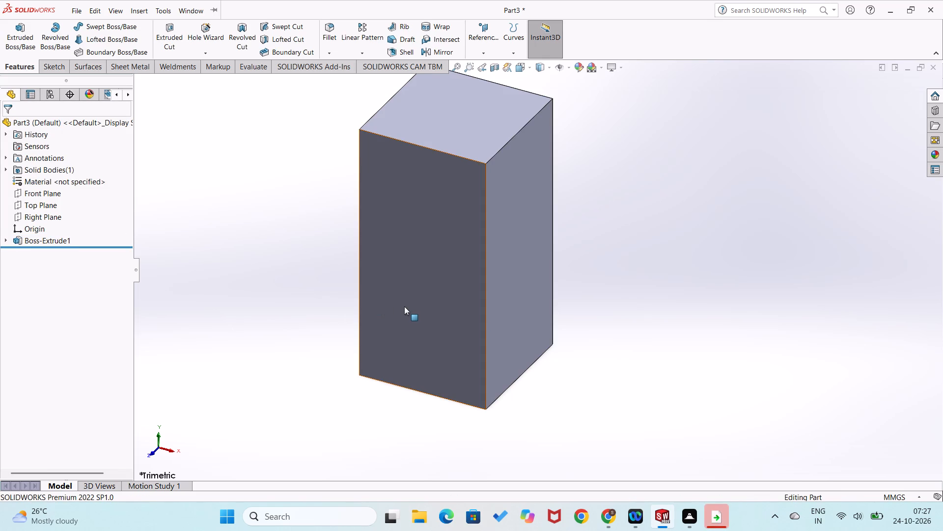
Start a sketch on the block's front face and draw a vertical construction line joining the midpoints of its top and bottom edges.
right_click(404, 306)
click(430, 288)
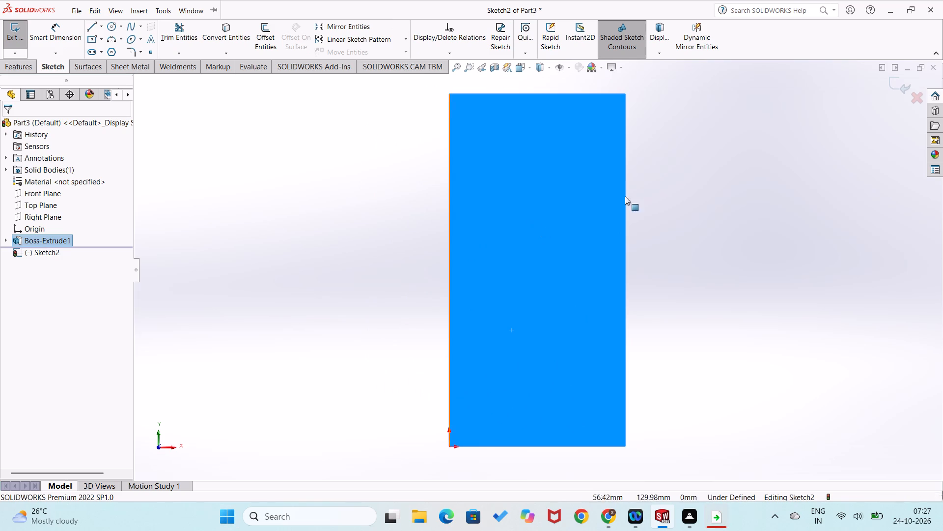
click(403, 215)
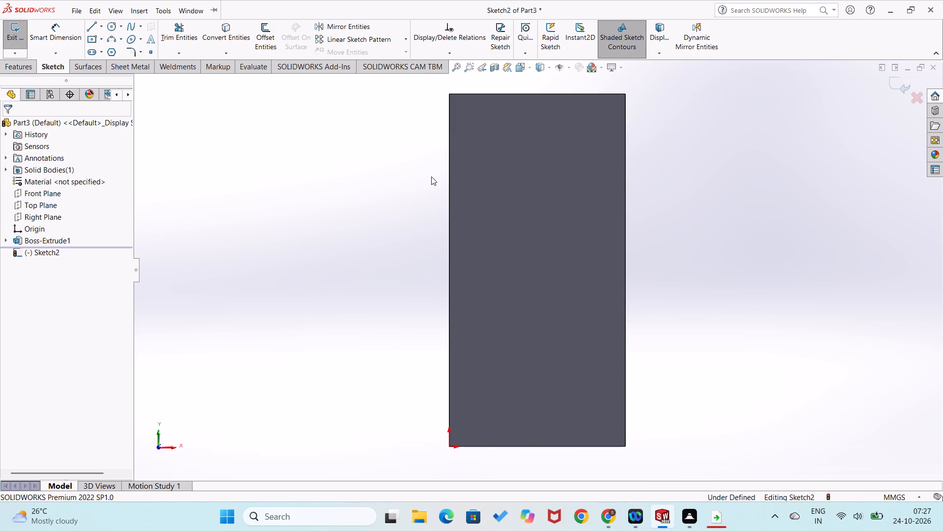
right_drag(431, 176, 359, 226)
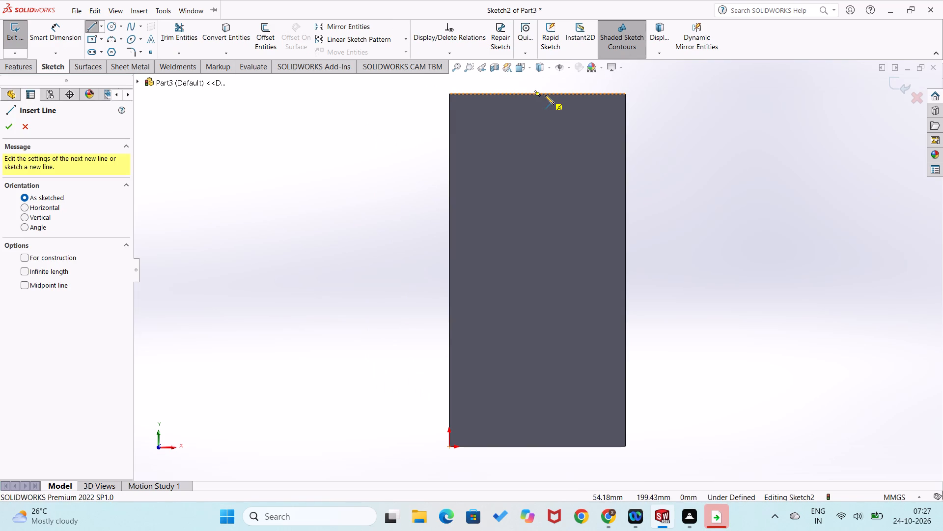
click(536, 95)
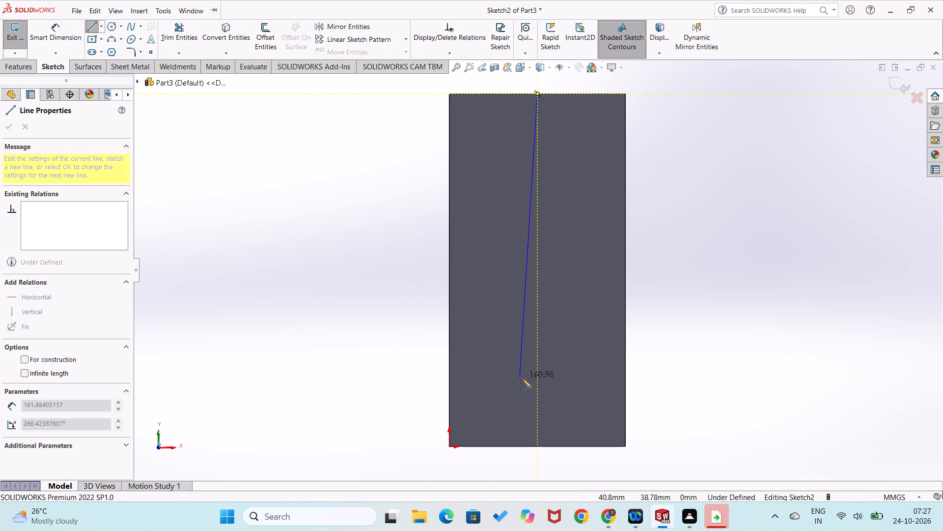
click(538, 447)
right_click(538, 447)
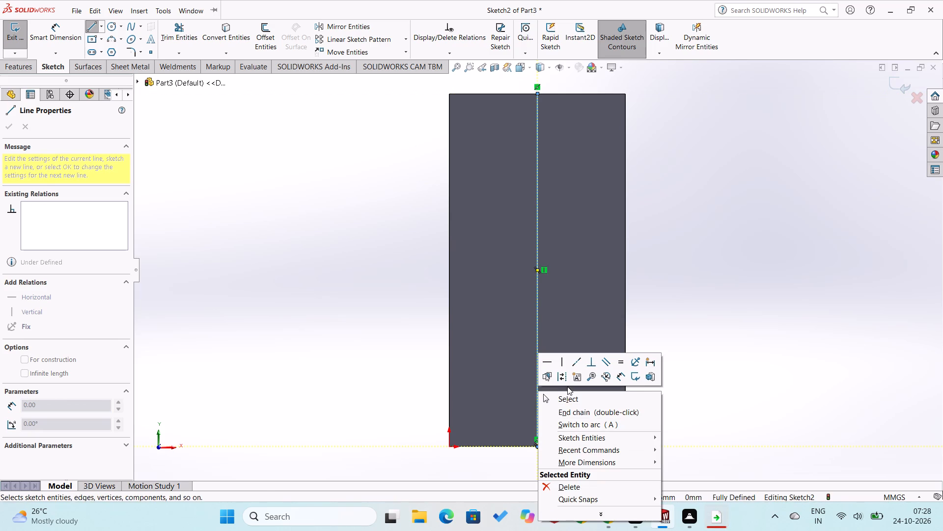
click(561, 378)
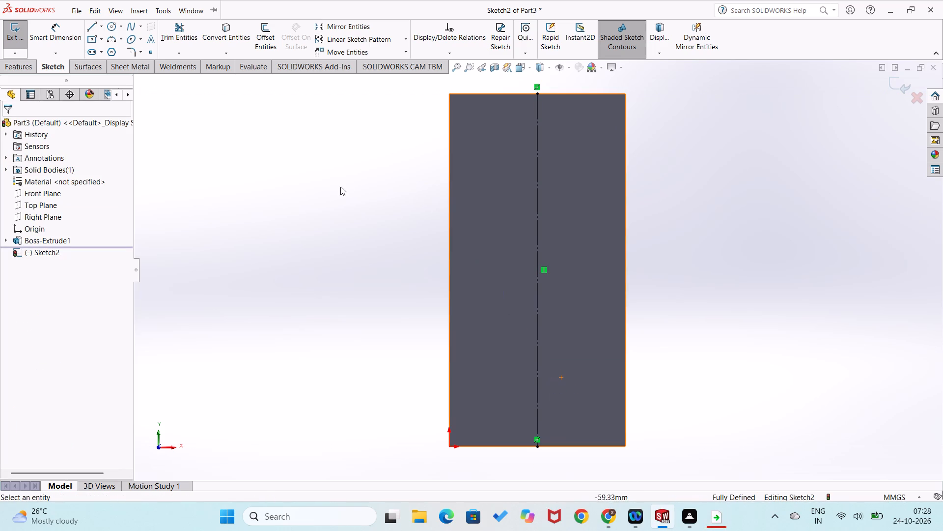
Sketch two circles centred on the construction line: an upper one of about 25 mm radius and a lower one of about 33 mm radius.
right_drag(334, 190, 402, 188)
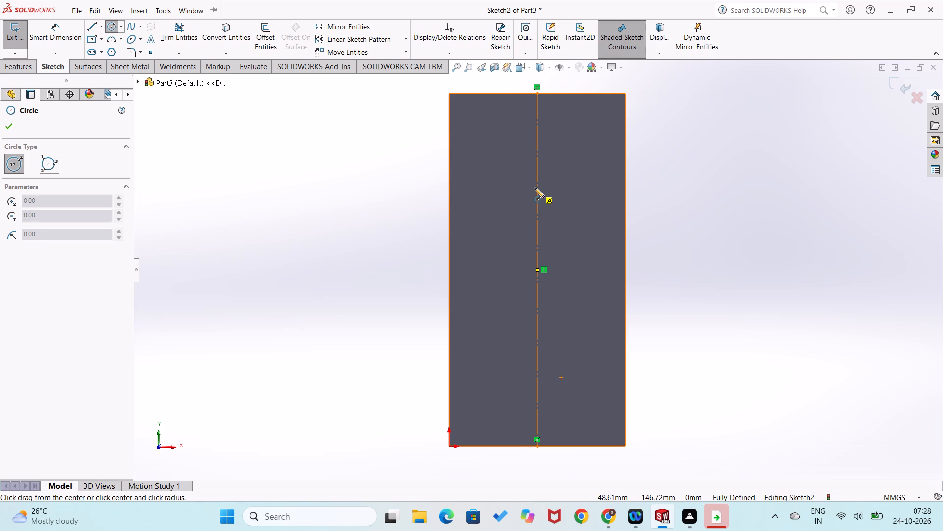
click(538, 189)
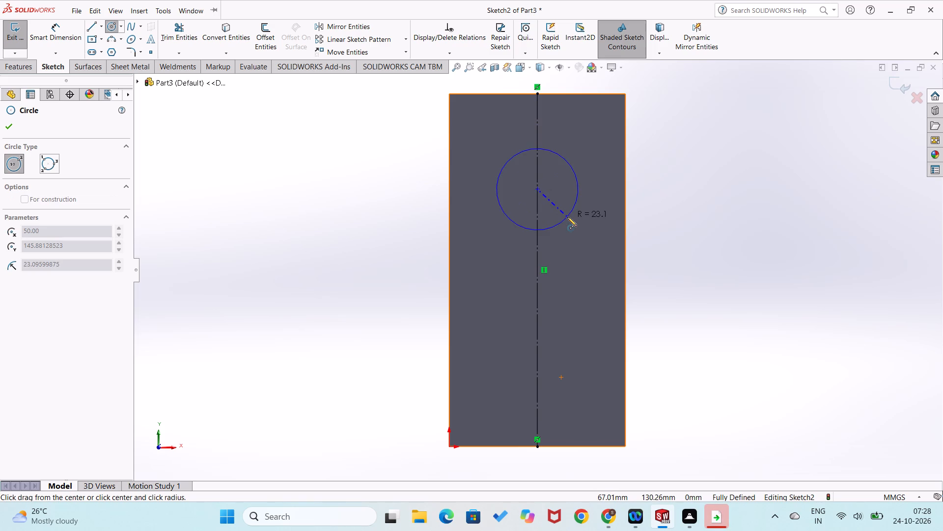
click(569, 219)
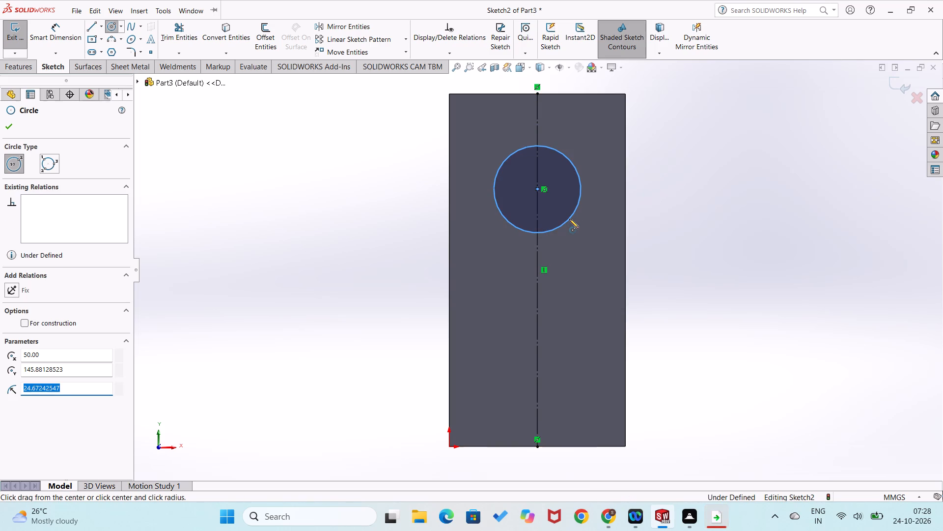
click(538, 359)
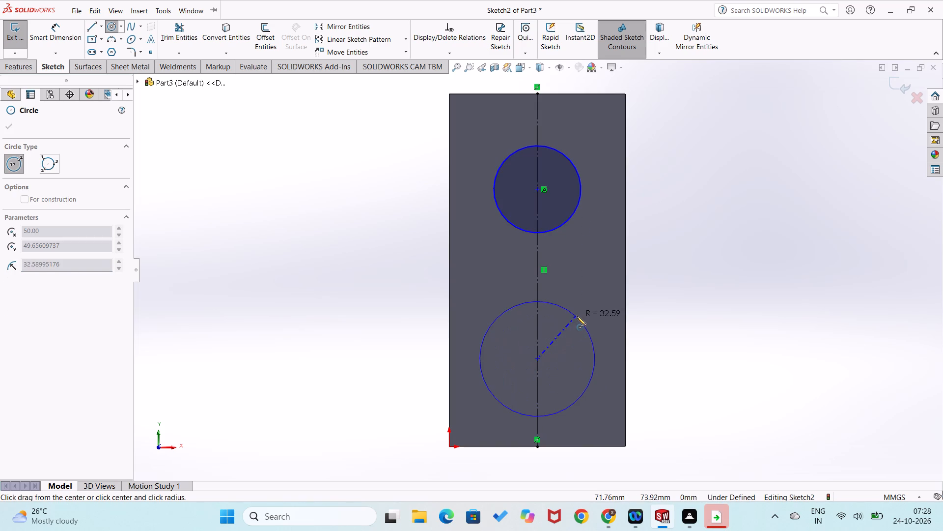
click(578, 316)
Dimension the lower circle's centre 50 mm vertically above the origin corner.
right_drag(395, 329, 389, 254)
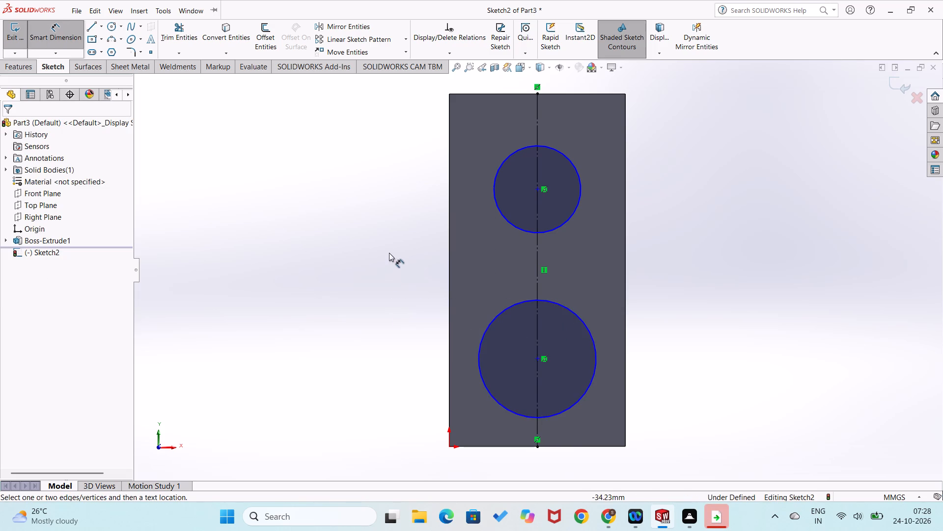
click(449, 447)
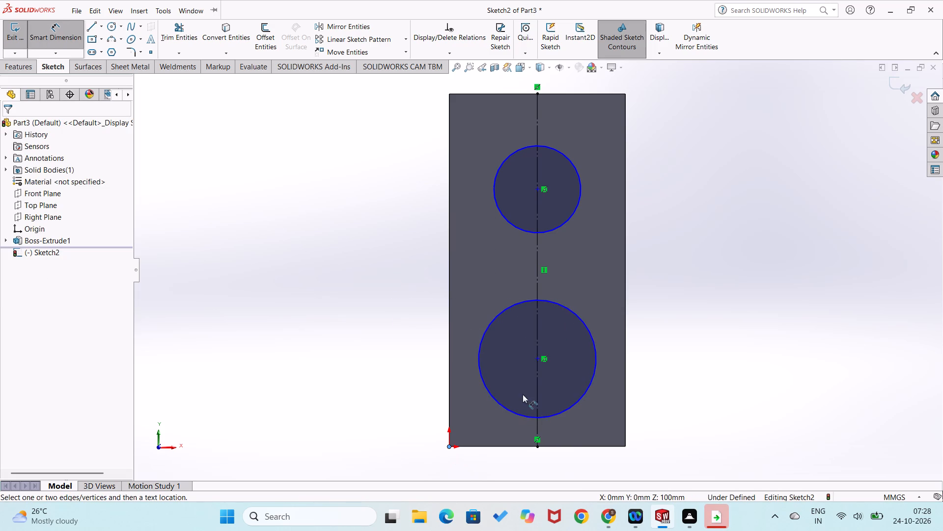
click(538, 361)
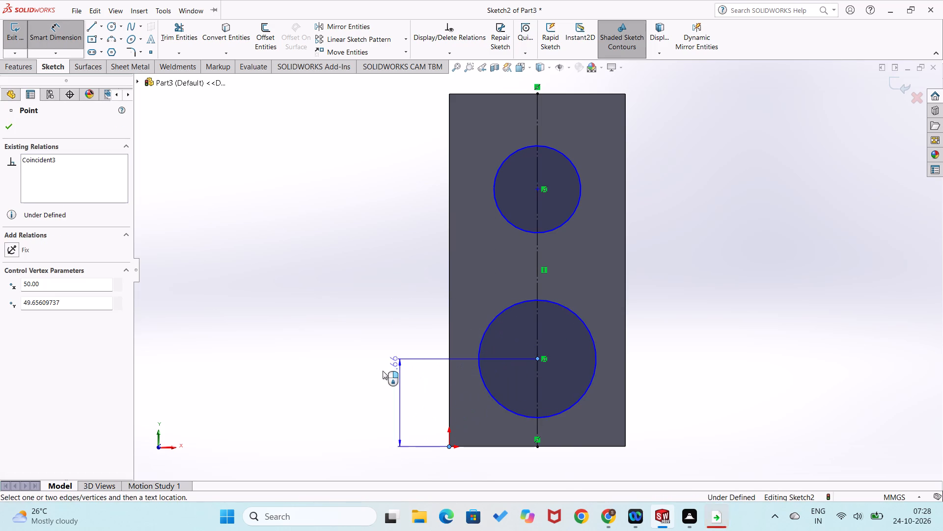
click(383, 371)
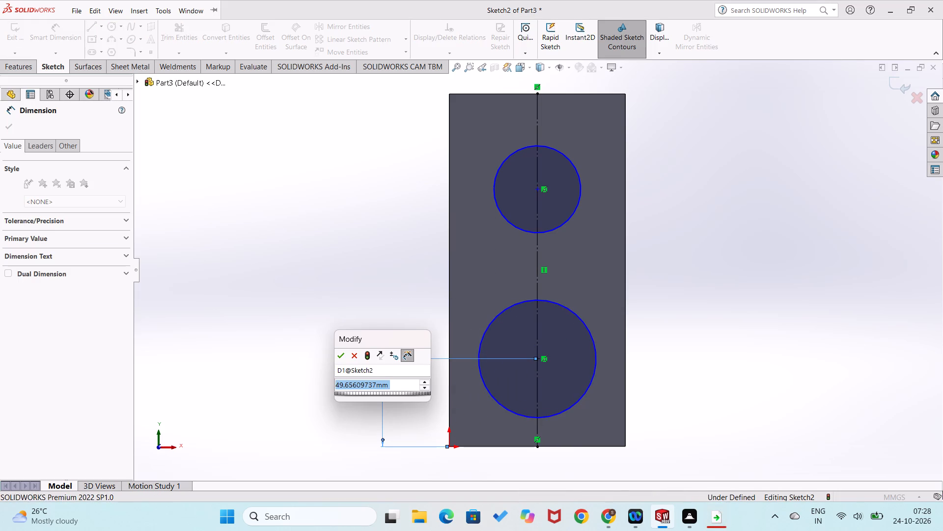
text(50)
key(Return)
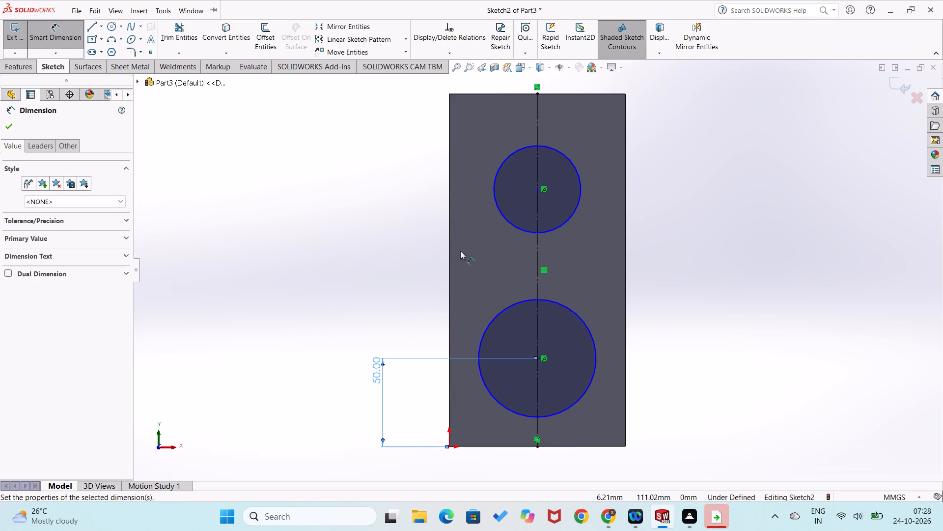
Dimension the upper circle's centre 50 mm vertically below the block face's top corner.
click(539, 192)
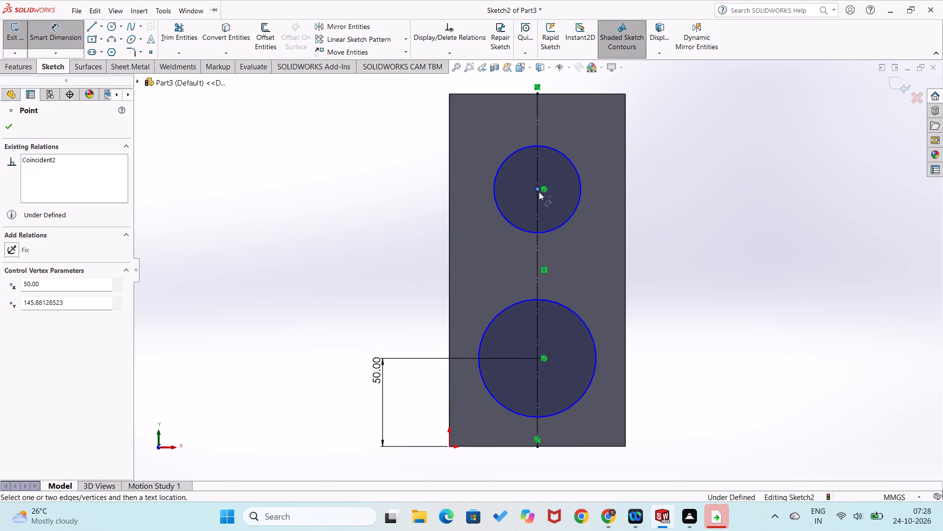
click(448, 94)
click(431, 107)
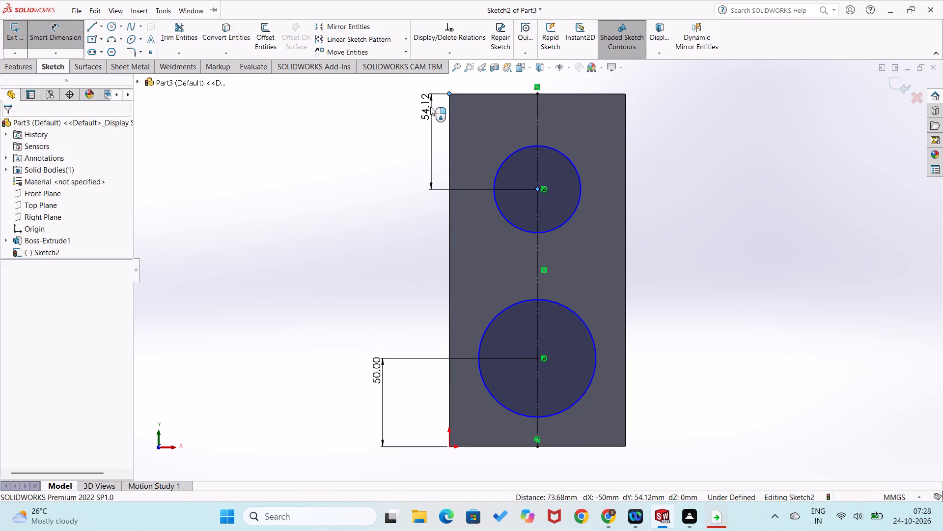
key(5)
key(0)
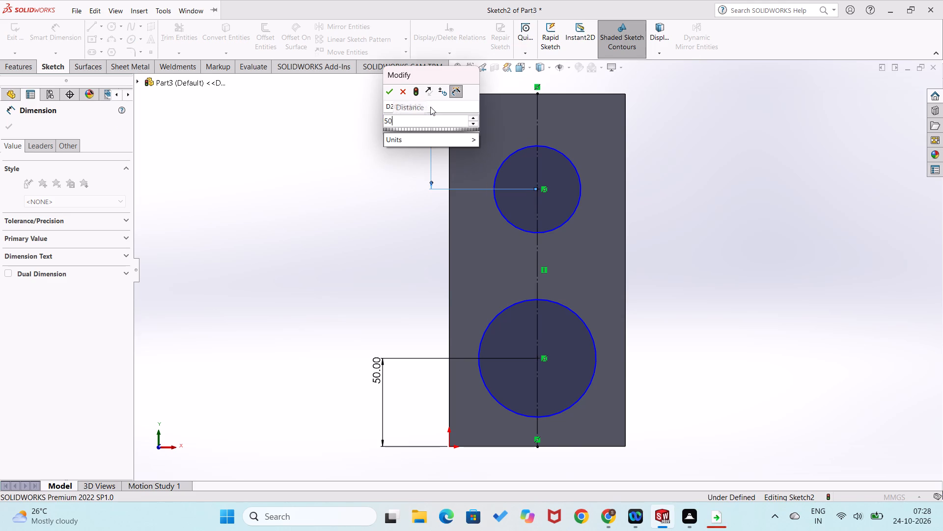
key(Return)
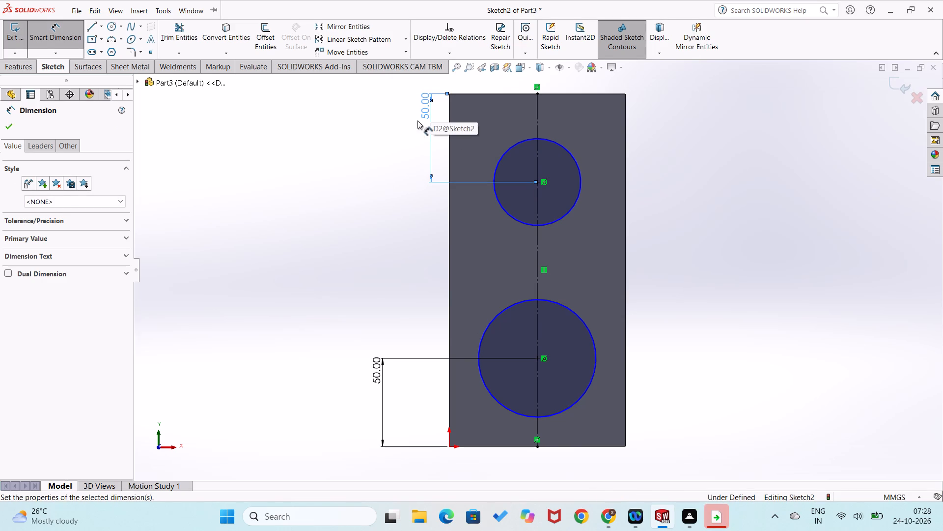
Dimension the lower circle's diameter as 50 mm.
click(567, 308)
click(648, 310)
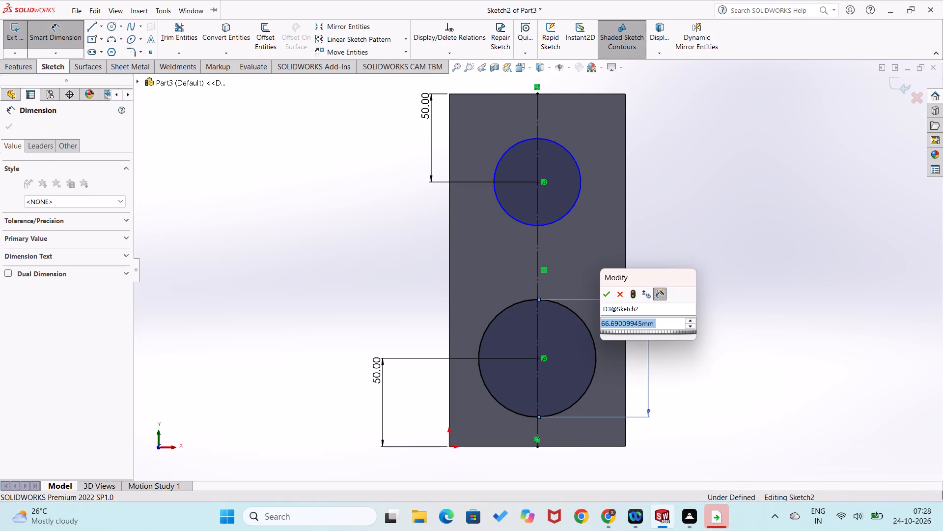
text(50)
key(Return)
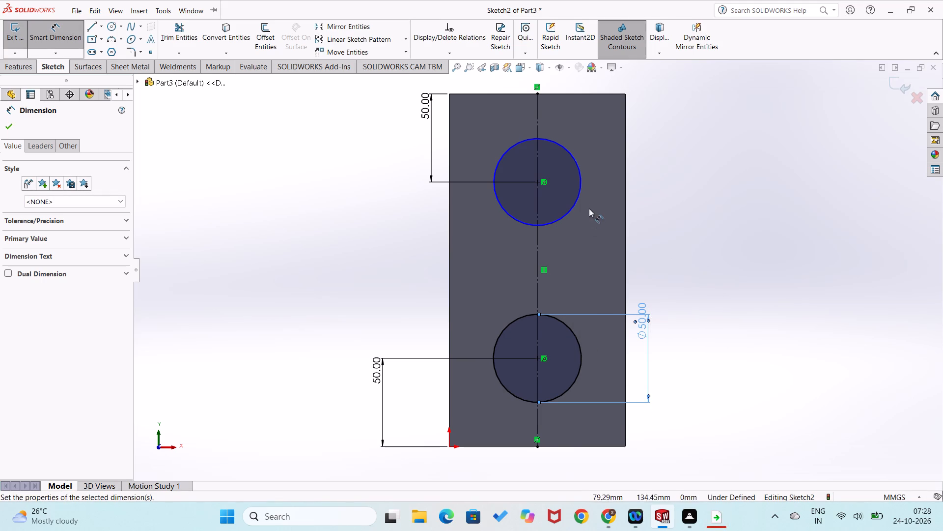
Set the lower circle's diameter to 60 mm.
double_click(644, 333)
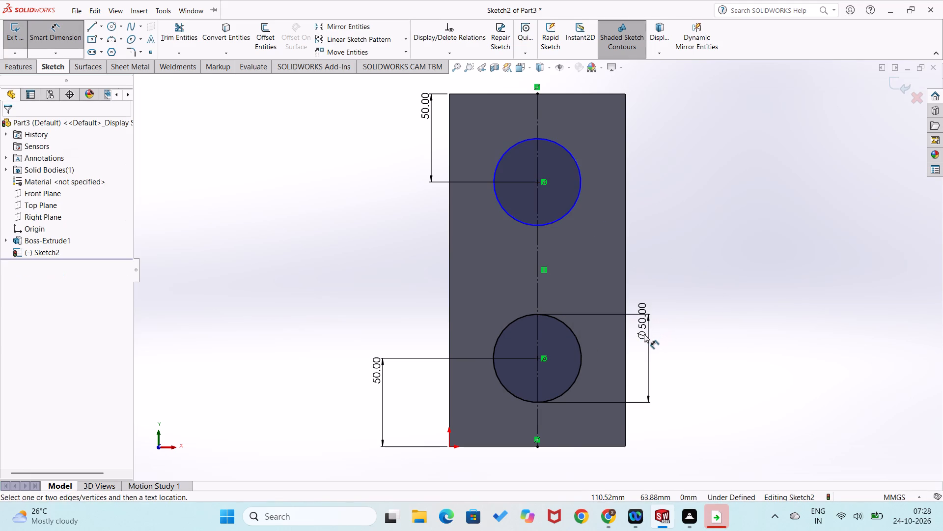
double_click(639, 322)
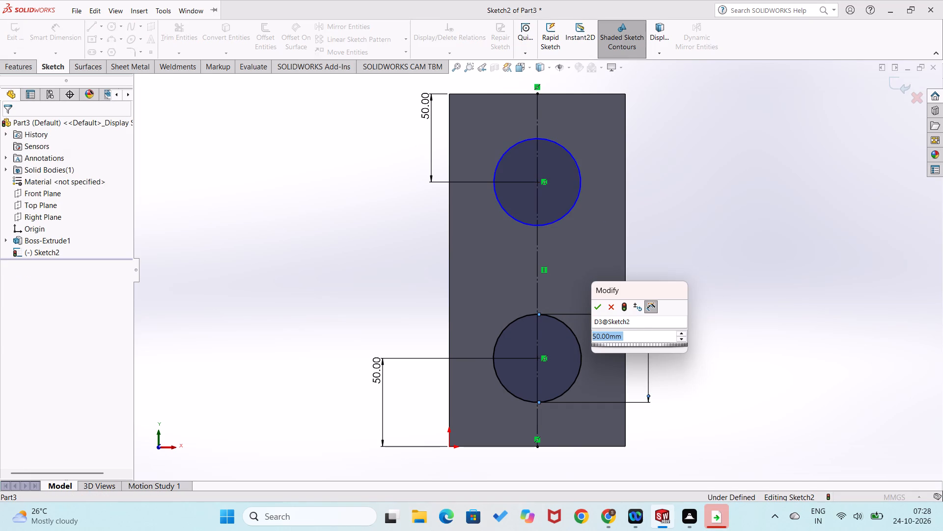
text(60)
key(Return)
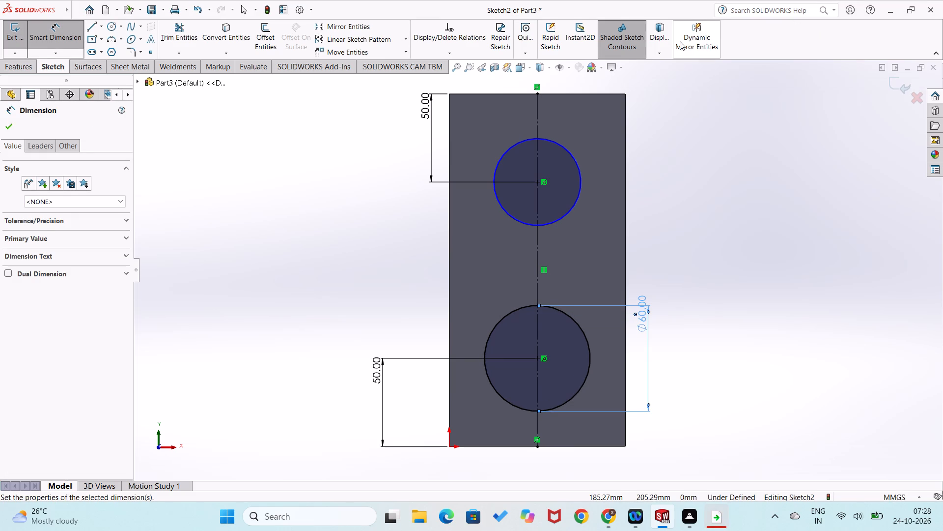
Dimension the upper circle's diameter as 60 mm.
click(575, 201)
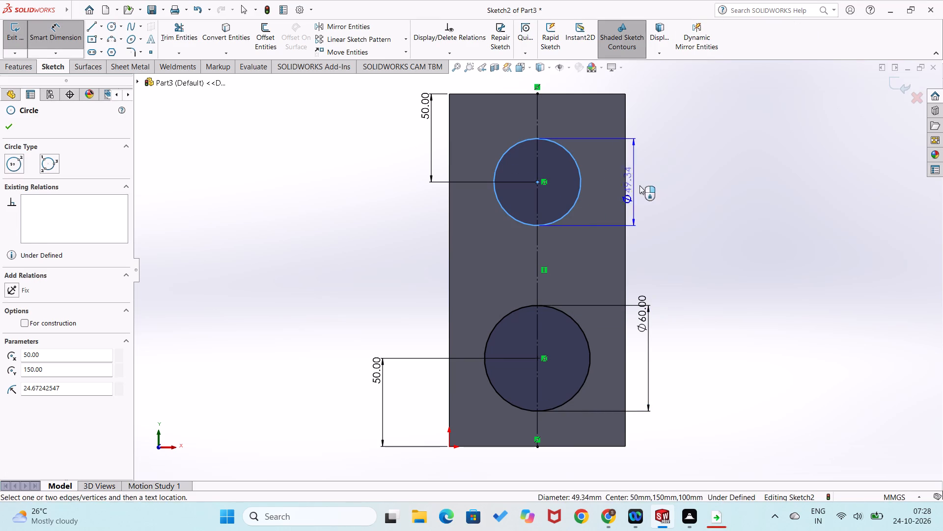
click(653, 185)
text(60)
key(Return)
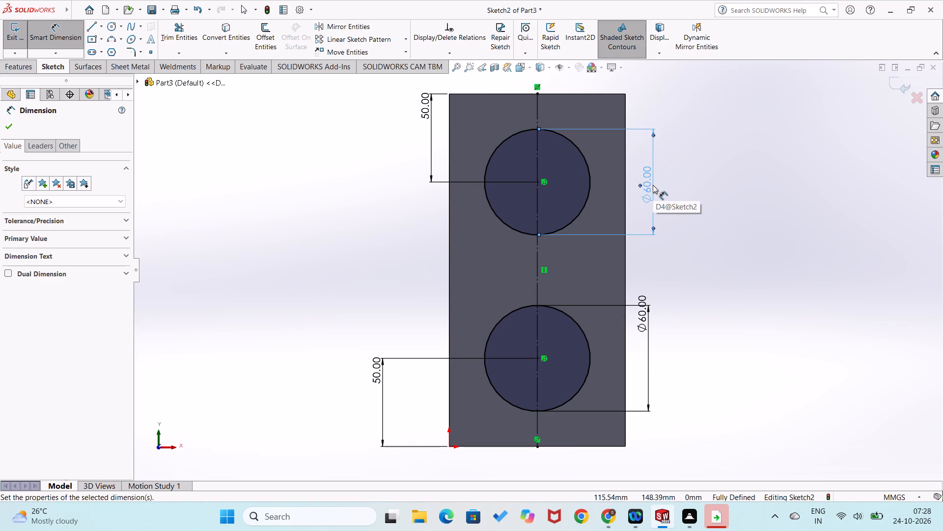
Cut both circles into the block as a blind Extruded Cut 40 mm deep from the sketch plane.
click(20, 63)
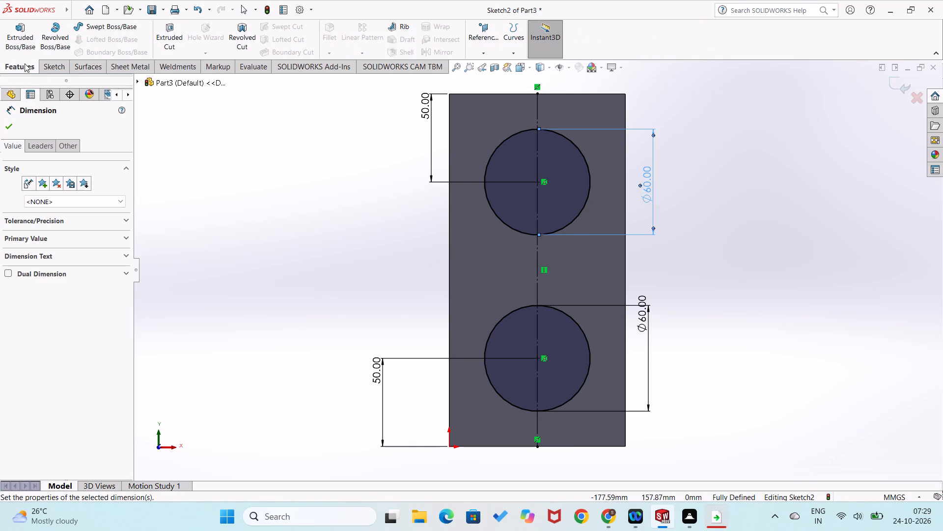
click(163, 37)
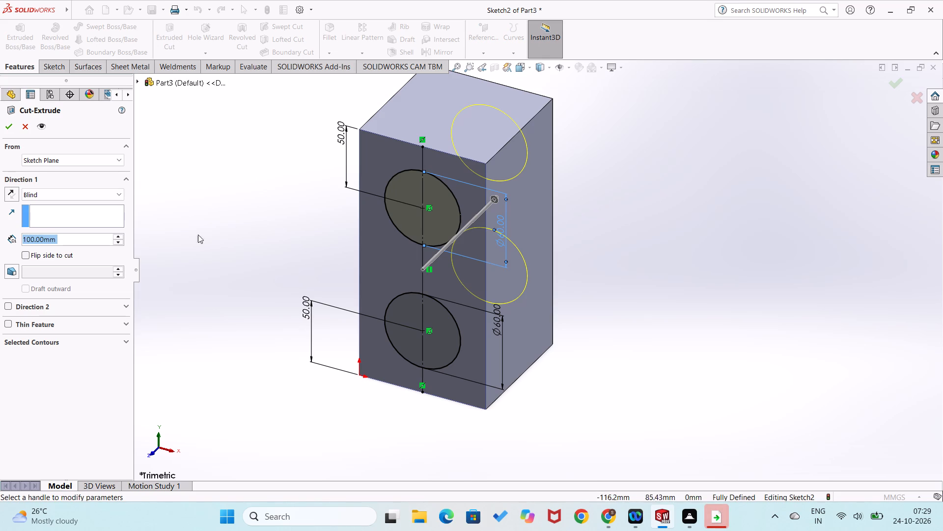
click(118, 241)
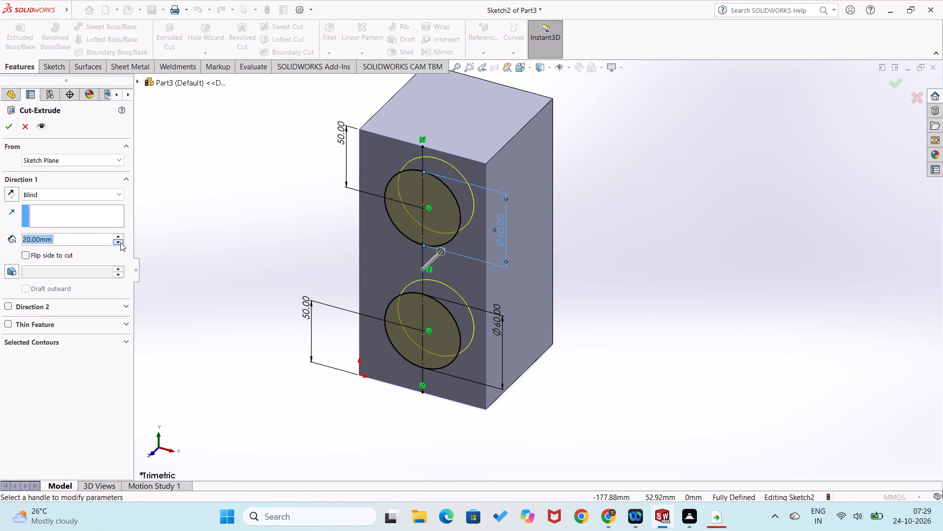
double_click(117, 232)
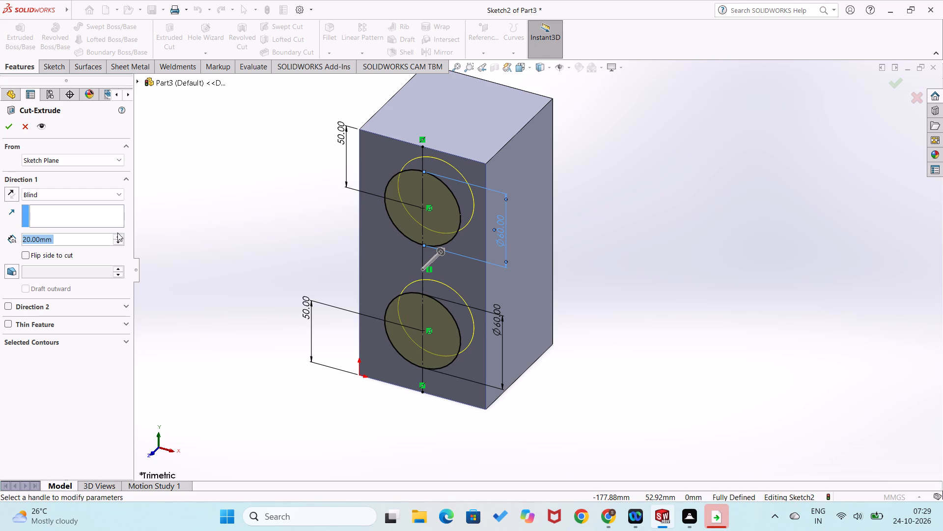
double_click(120, 238)
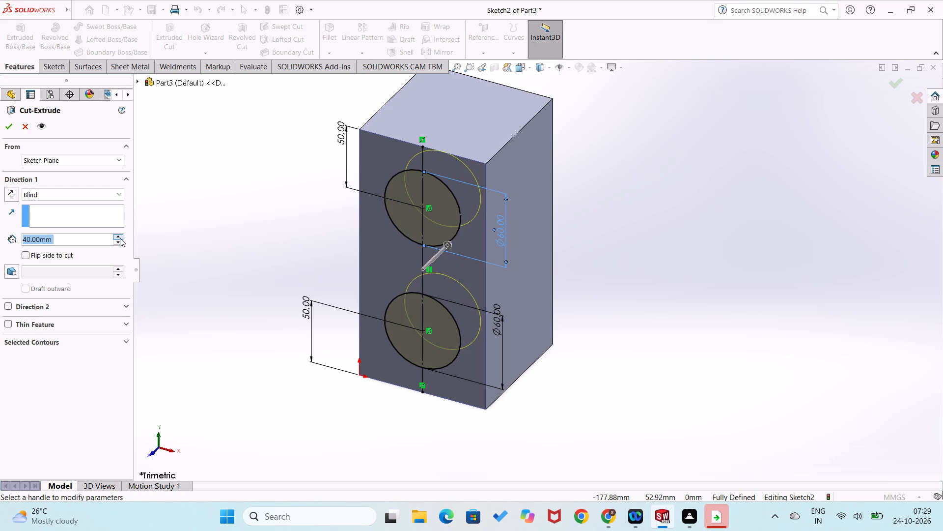
click(5, 127)
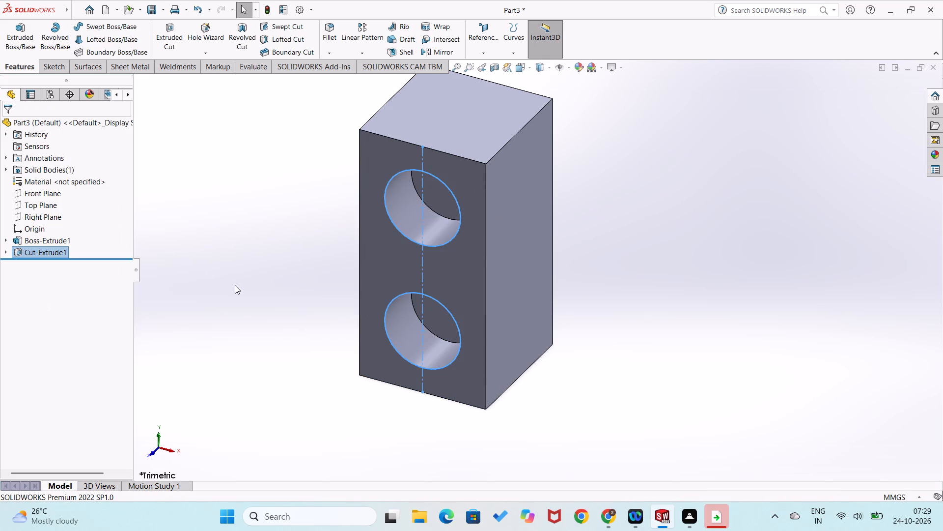
click(226, 265)
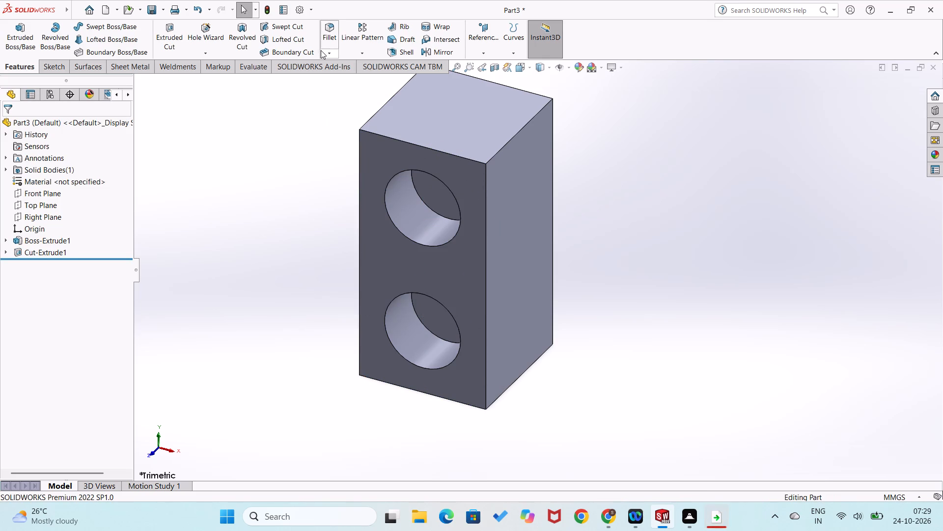
Start a symmetric constant-radius fillet on the upper hole's front edge with a 15 mm radius.
click(335, 53)
click(335, 61)
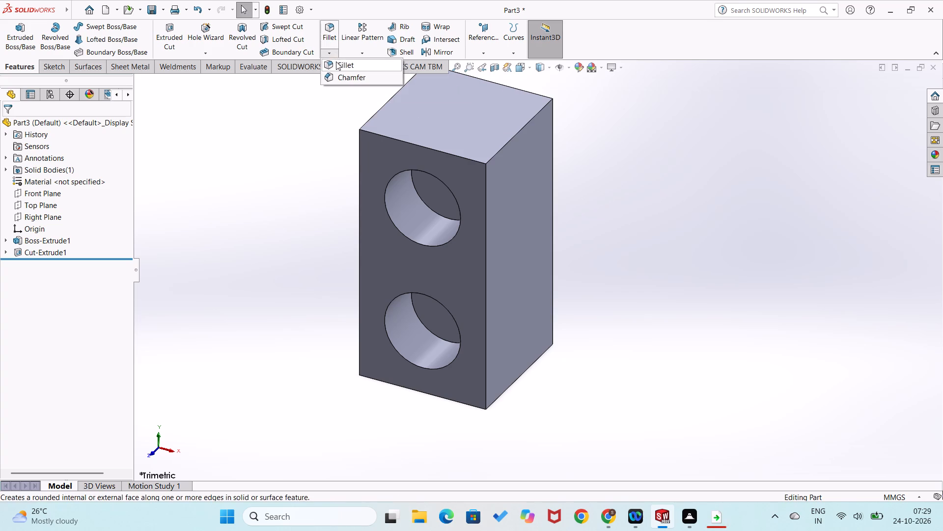
click(387, 187)
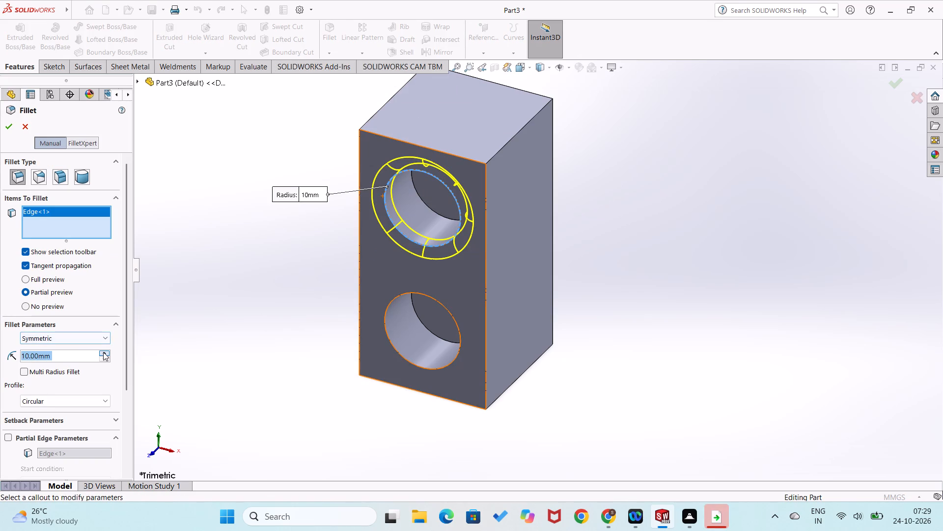
click(103, 352)
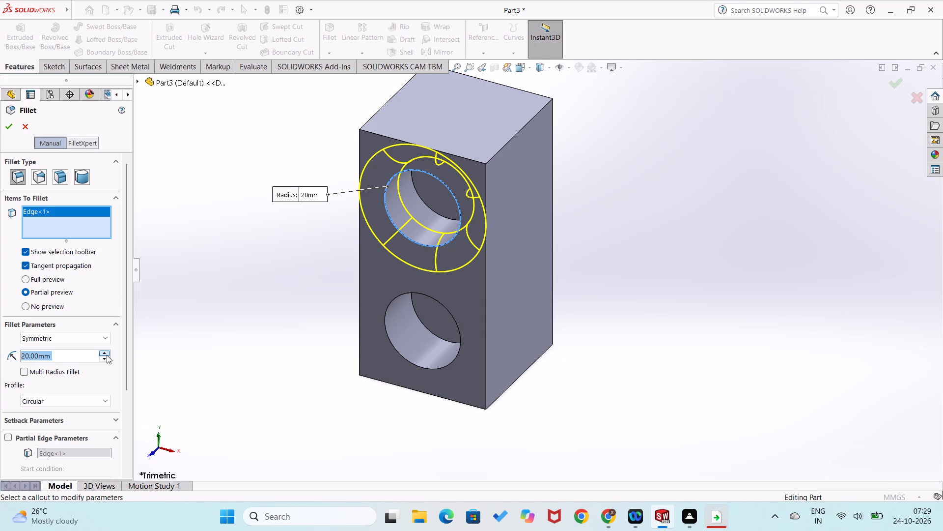
text(15)
key(Return)
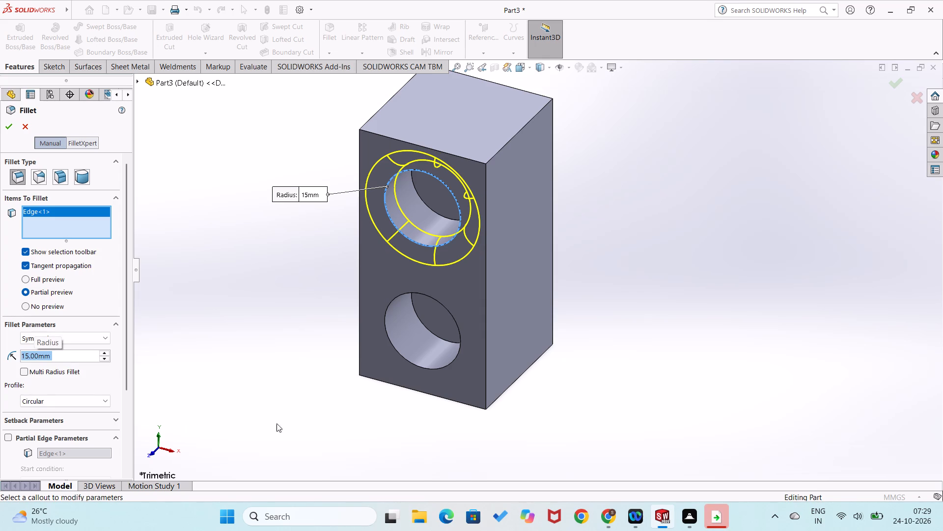
Add only the lower hole's front circular edge to the 15 mm fillet, without the front face, and apply it.
middle_drag(300, 421, 308, 344)
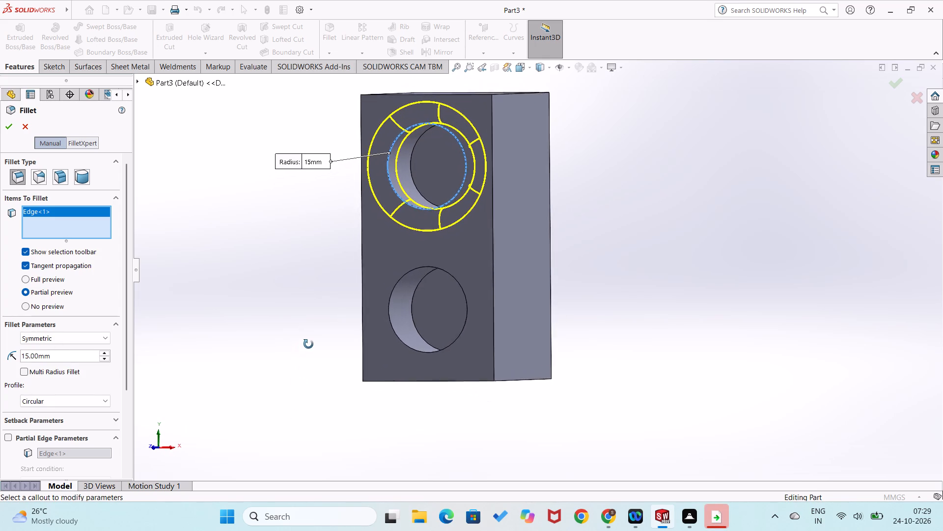
middle_drag(308, 344, 307, 345)
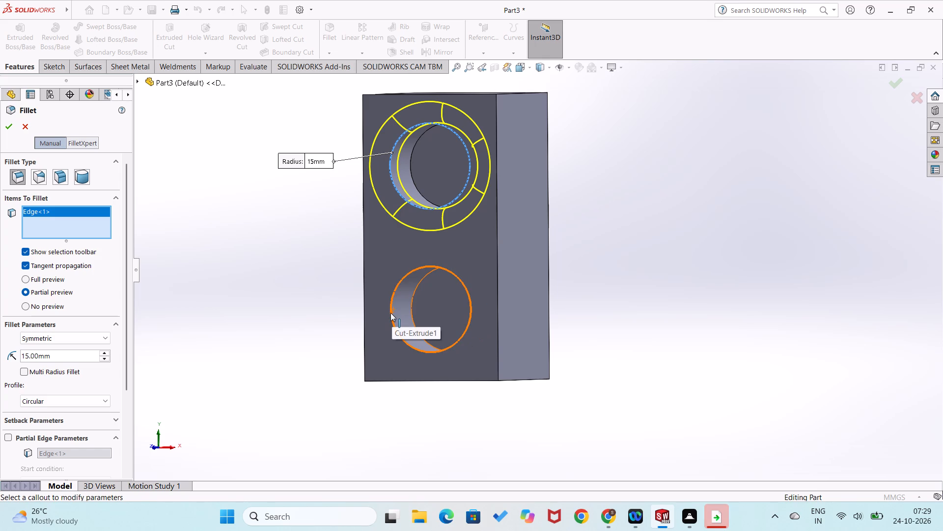
click(385, 317)
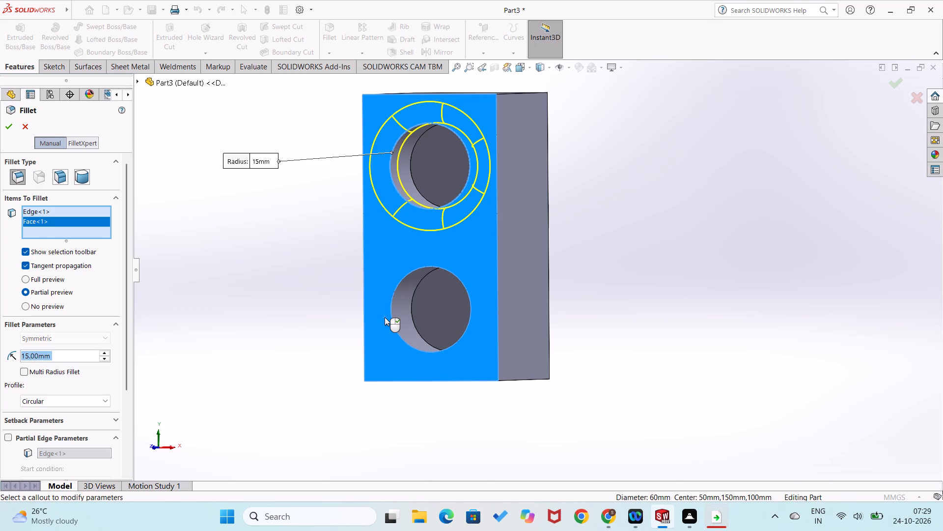
right_click(78, 220)
click(98, 236)
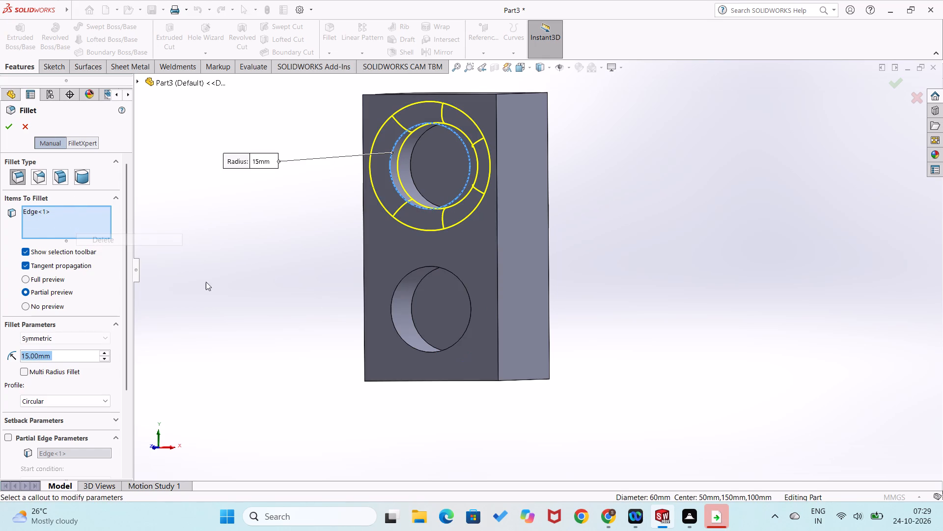
click(391, 327)
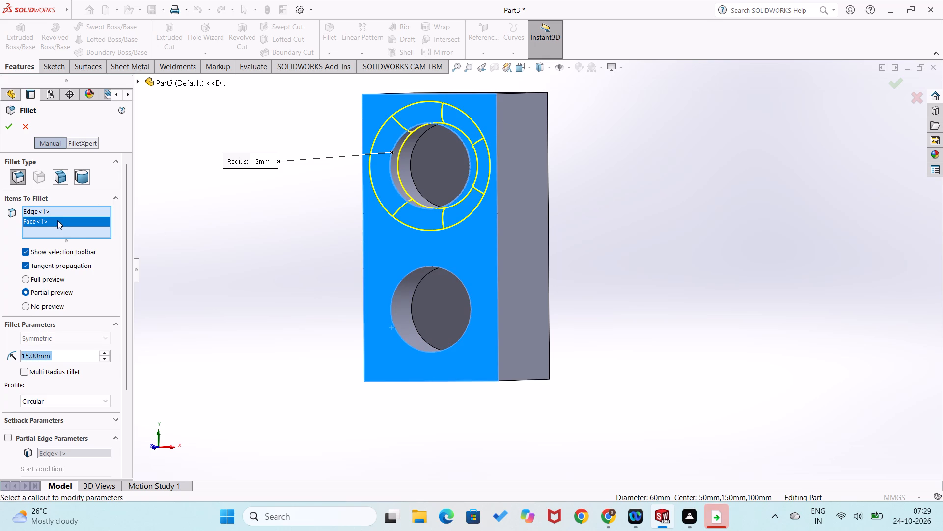
right_click(56, 220)
click(81, 237)
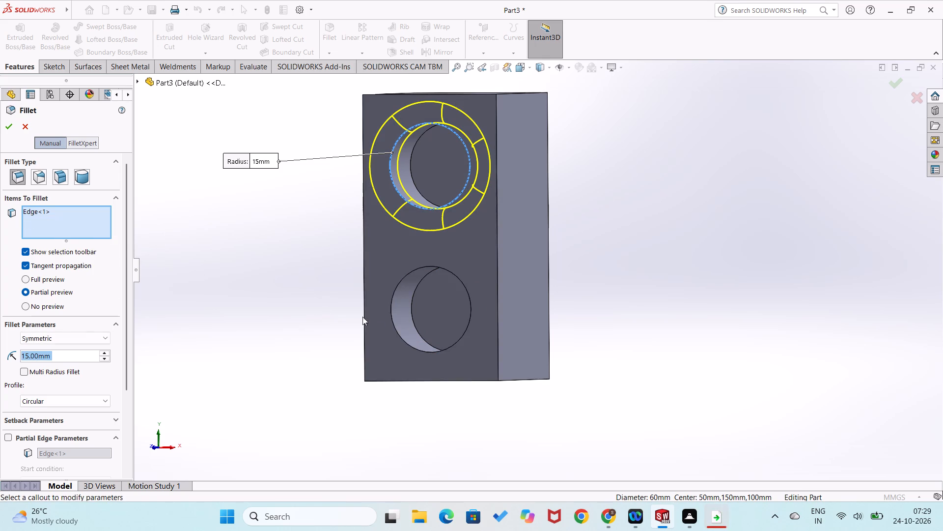
click(393, 324)
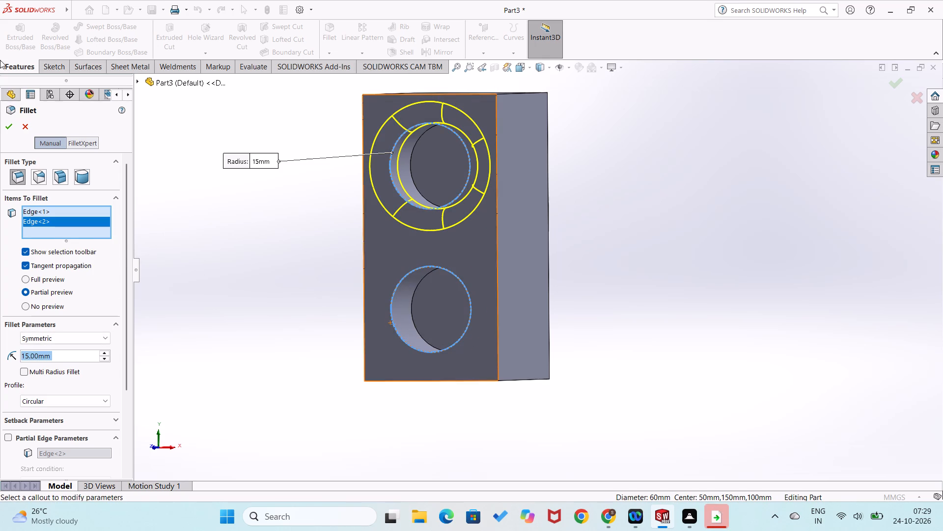
click(3, 125)
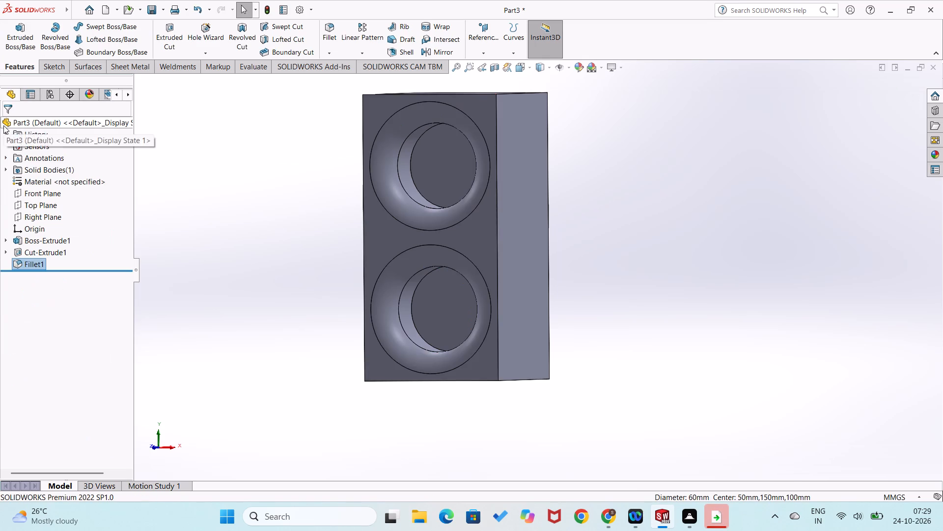
click(152, 261)
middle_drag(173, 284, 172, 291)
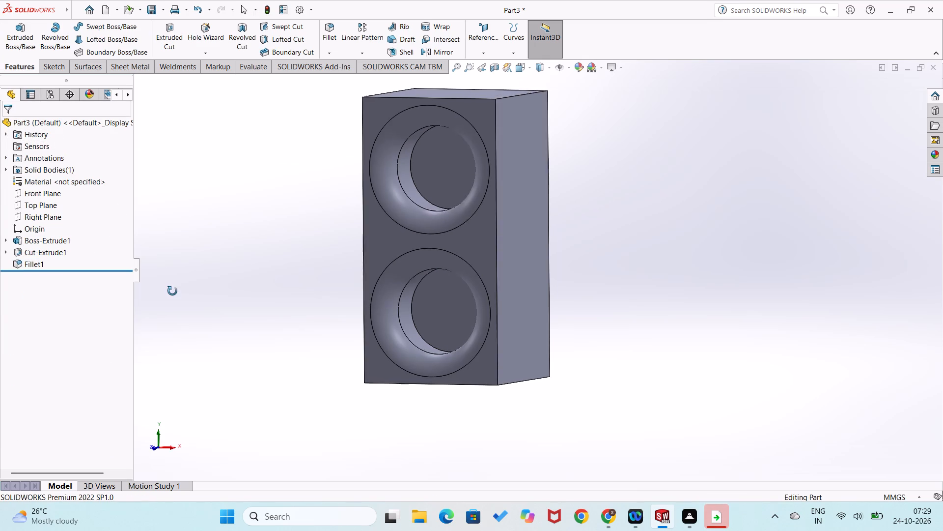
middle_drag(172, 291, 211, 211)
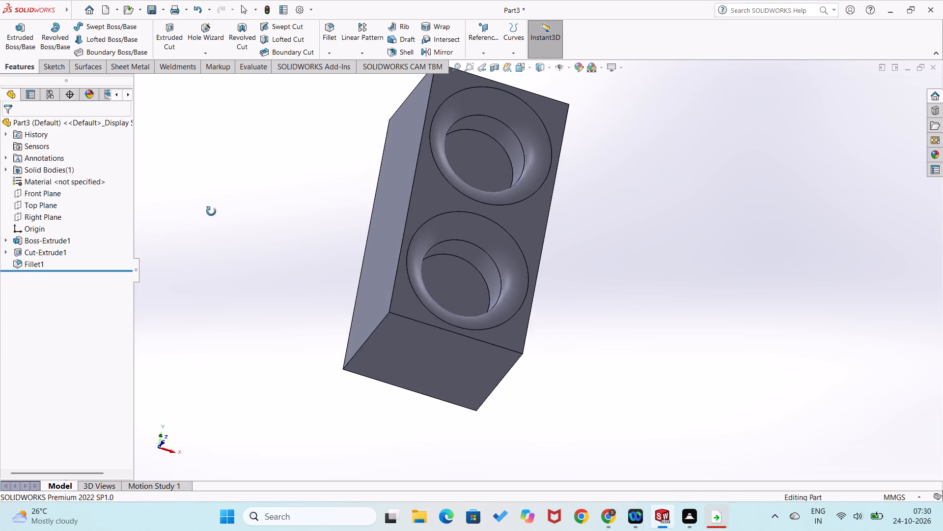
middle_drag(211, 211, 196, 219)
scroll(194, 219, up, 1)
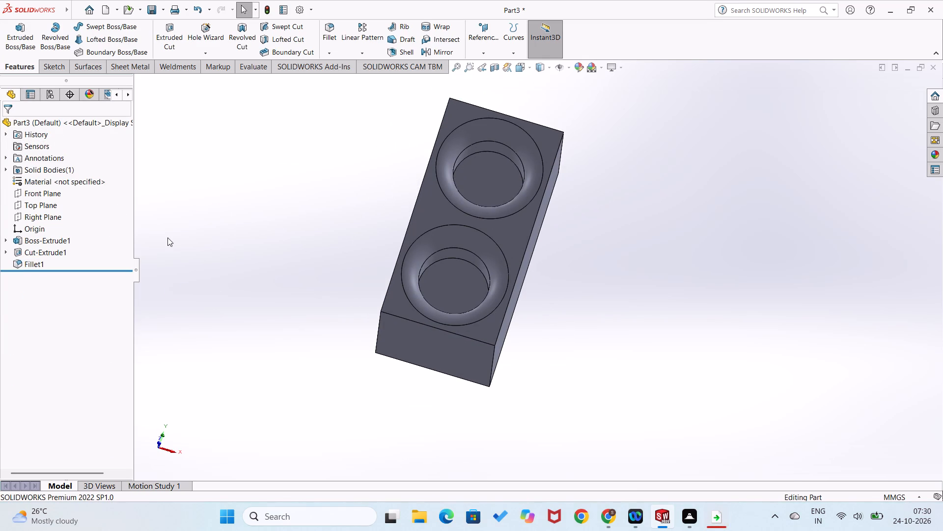
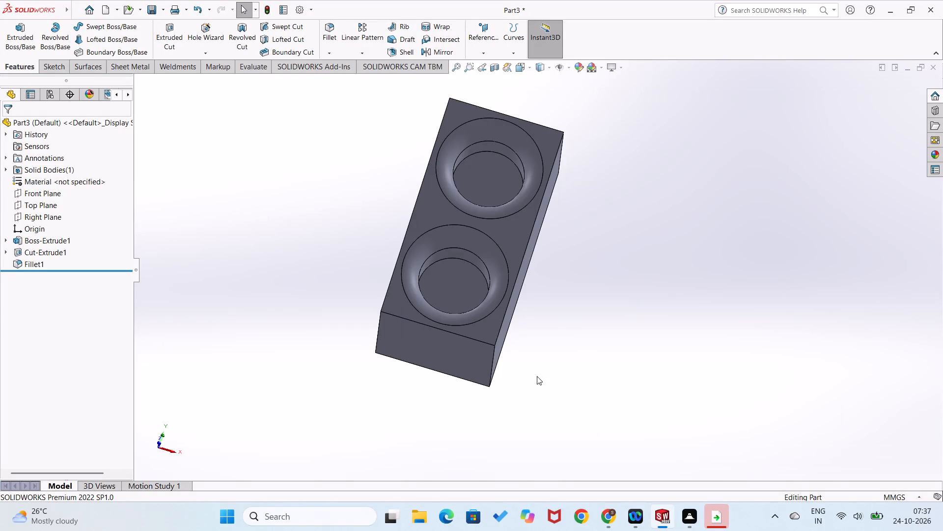
Apply a full round fillet using the block's left face and back face as the side sets and the top face as centre.
middle_drag(496, 347, 416, 440)
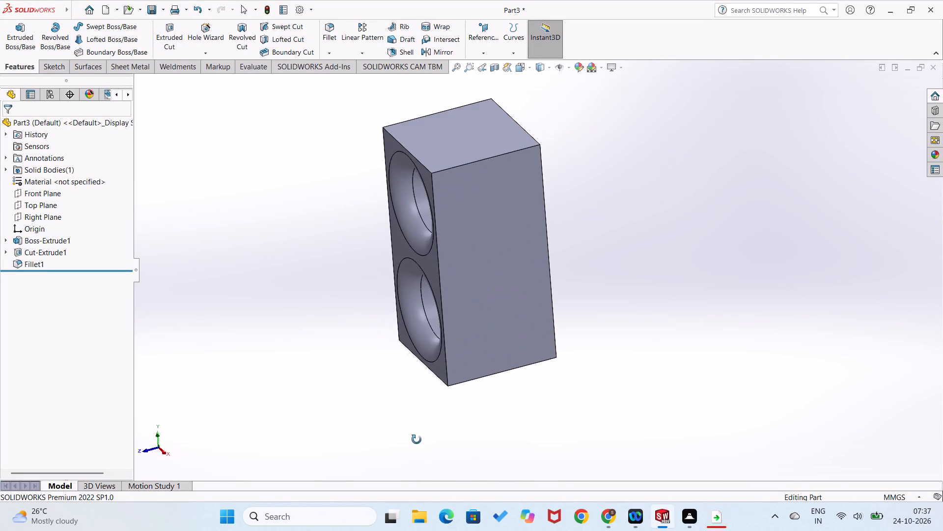
middle_drag(416, 440, 415, 440)
scroll(415, 440, up, 1)
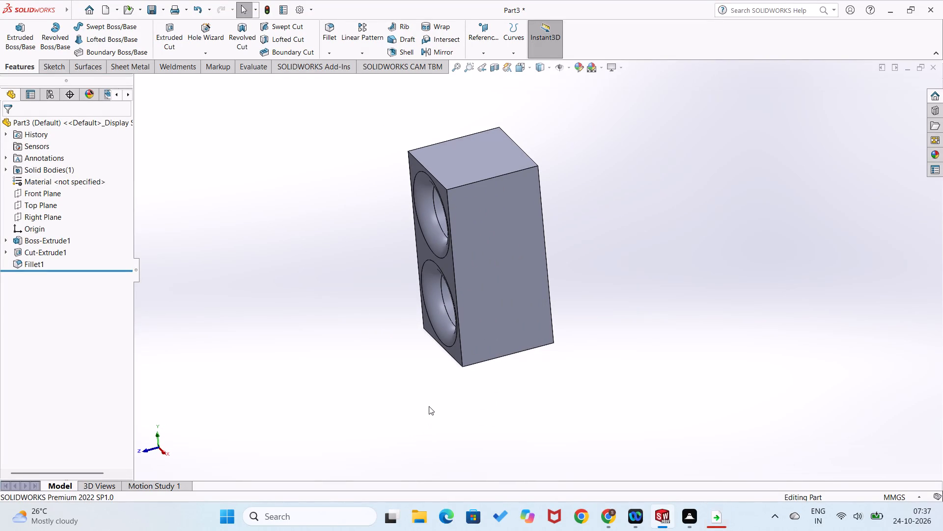
middle_drag(427, 405, 556, 408)
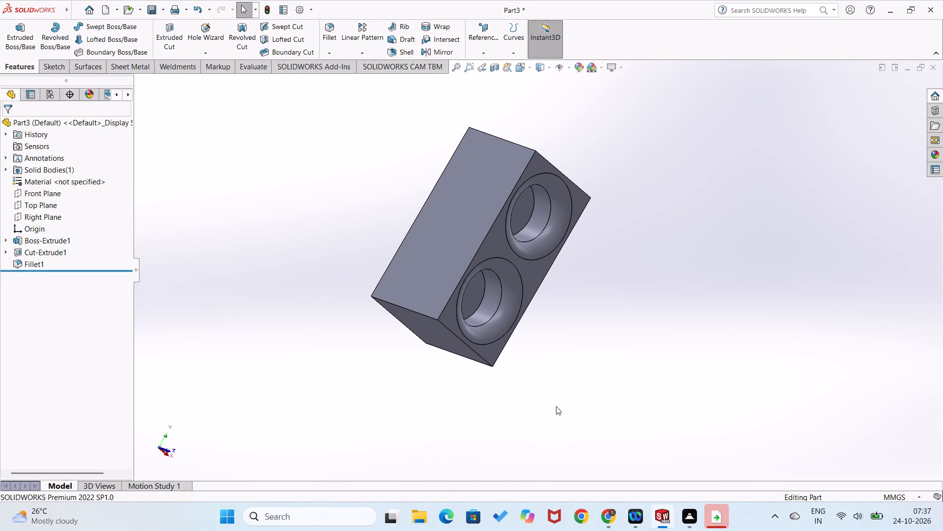
middle_drag(558, 275, 520, 378)
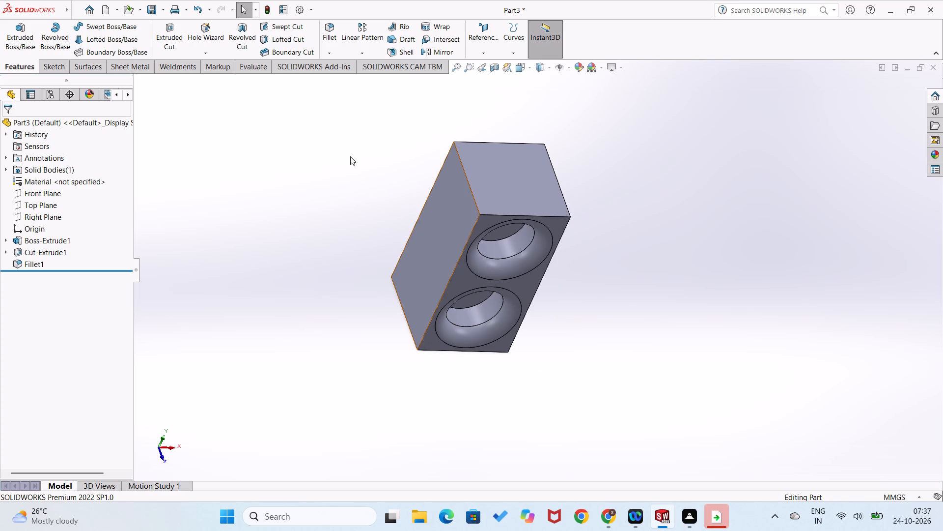
click(335, 55)
click(342, 65)
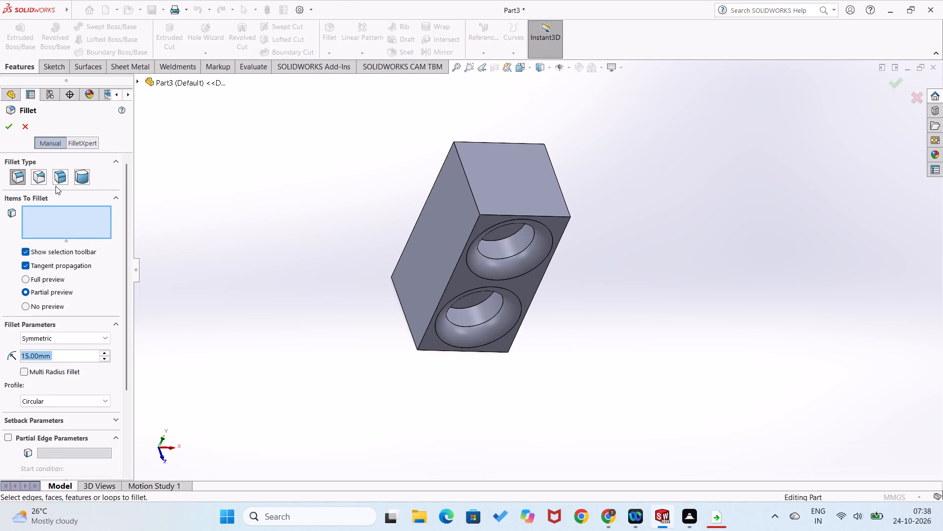
click(85, 179)
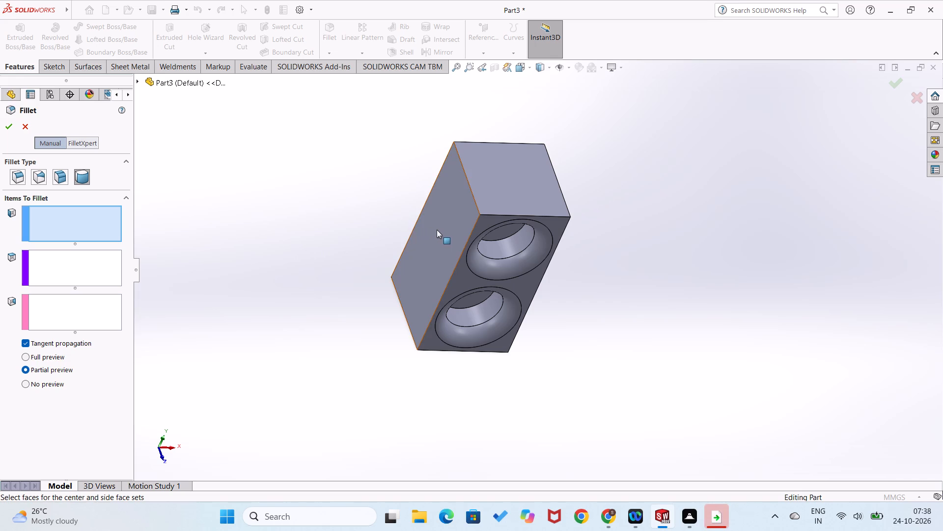
click(444, 230)
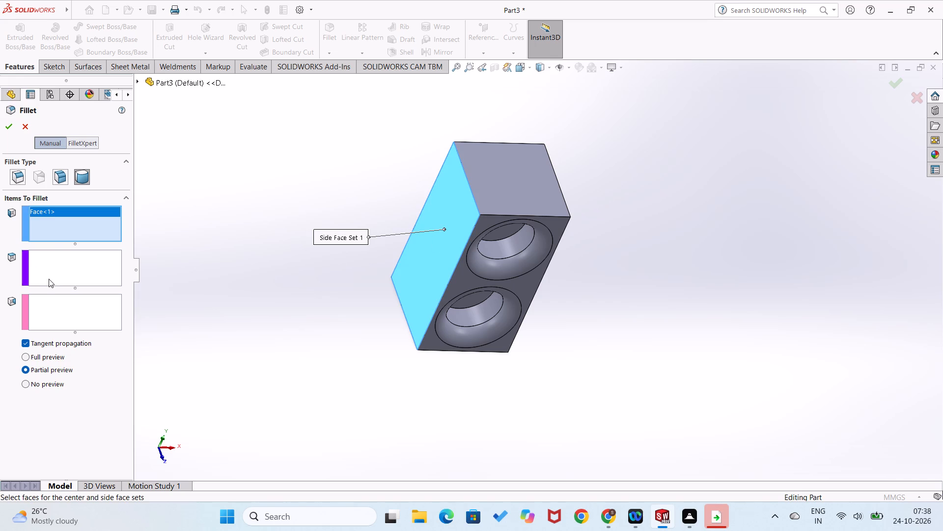
click(51, 277)
click(487, 184)
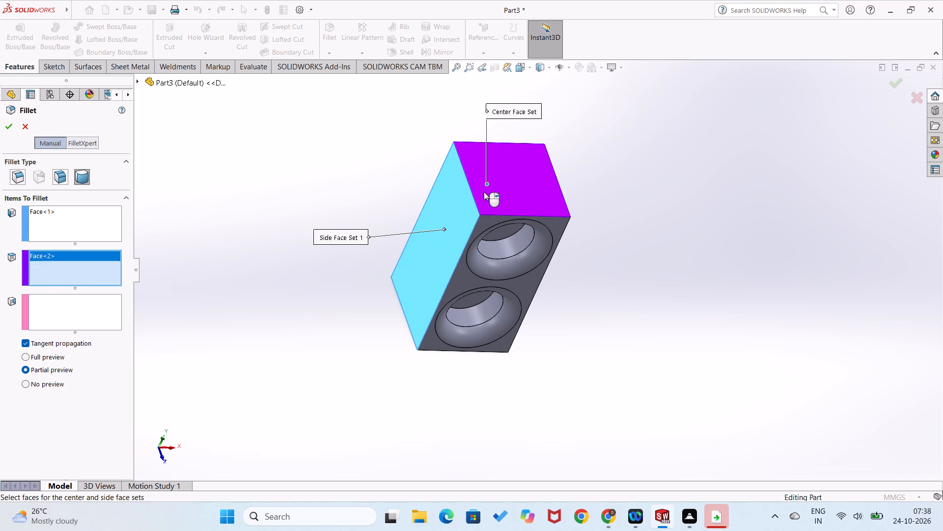
middle_drag(424, 288, 420, 420)
scroll(420, 365, up, 1)
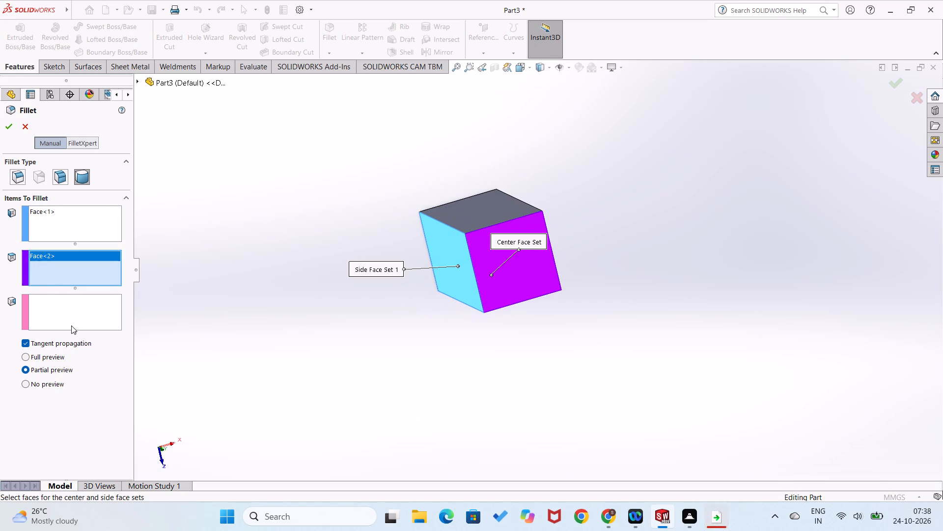
click(76, 314)
click(487, 216)
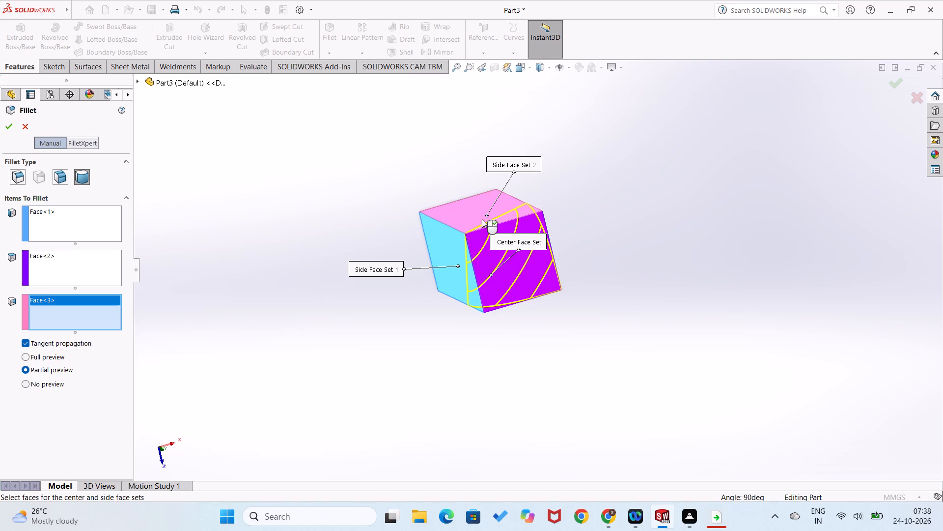
middle_drag(411, 345, 373, 231)
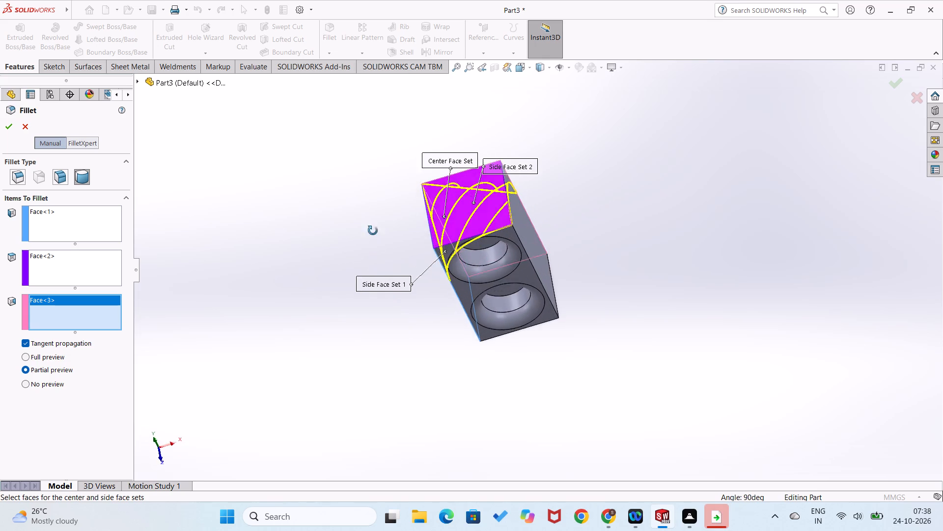
middle_drag(373, 231, 374, 196)
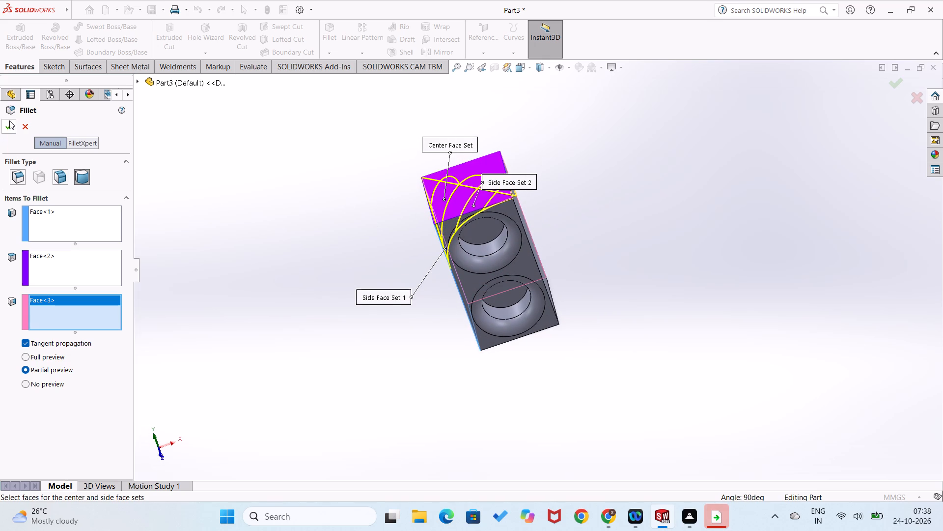
click(6, 121)
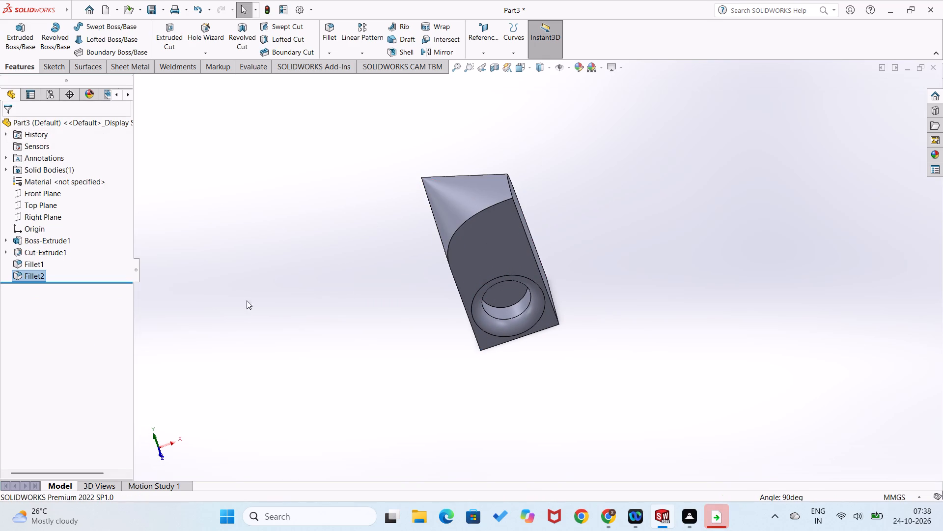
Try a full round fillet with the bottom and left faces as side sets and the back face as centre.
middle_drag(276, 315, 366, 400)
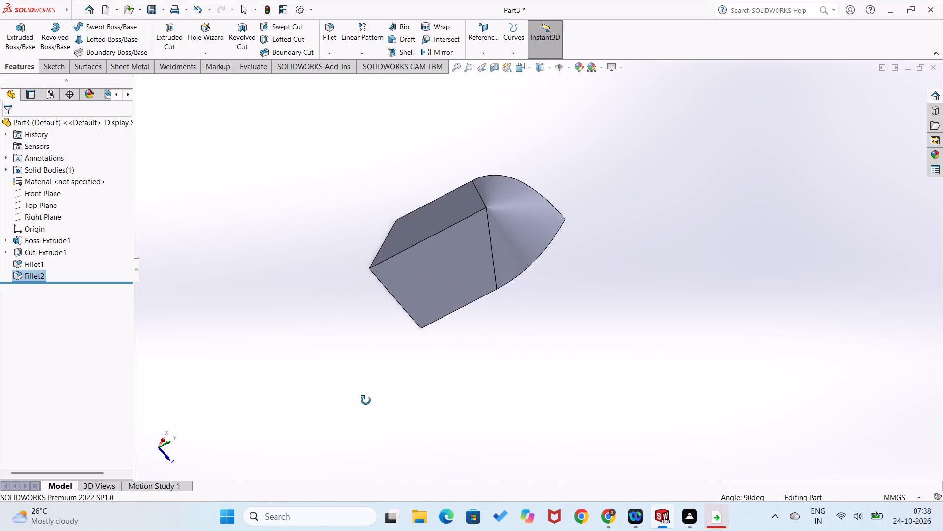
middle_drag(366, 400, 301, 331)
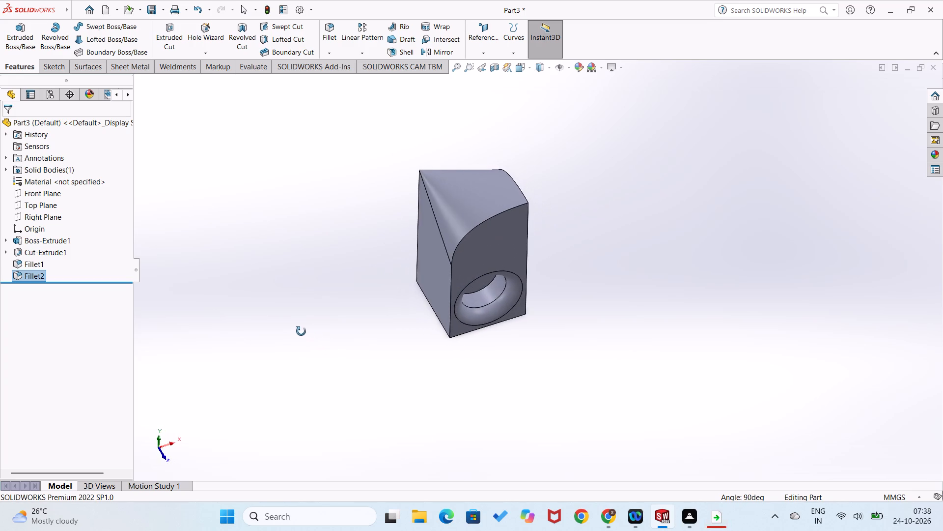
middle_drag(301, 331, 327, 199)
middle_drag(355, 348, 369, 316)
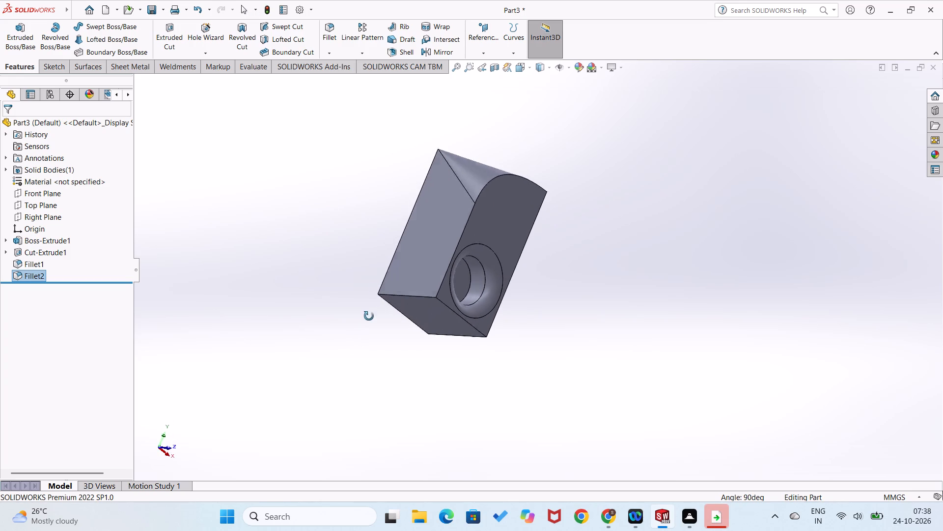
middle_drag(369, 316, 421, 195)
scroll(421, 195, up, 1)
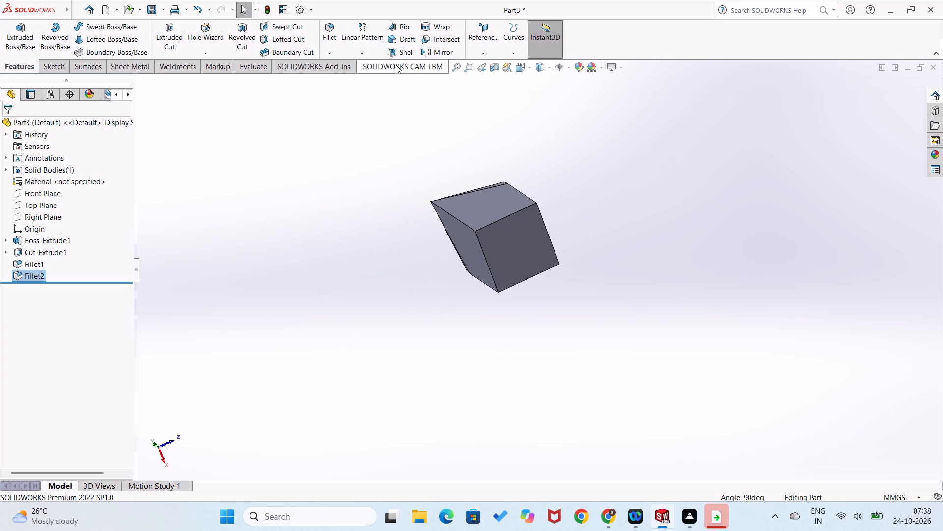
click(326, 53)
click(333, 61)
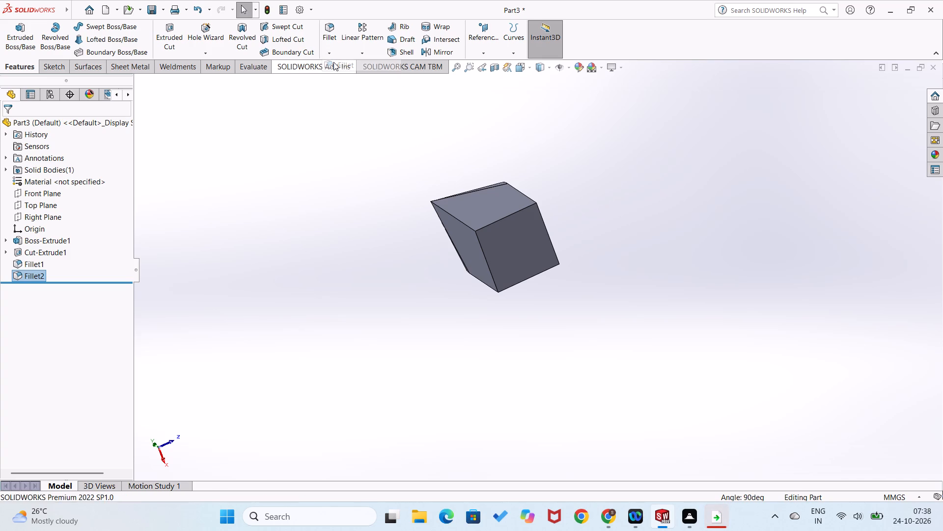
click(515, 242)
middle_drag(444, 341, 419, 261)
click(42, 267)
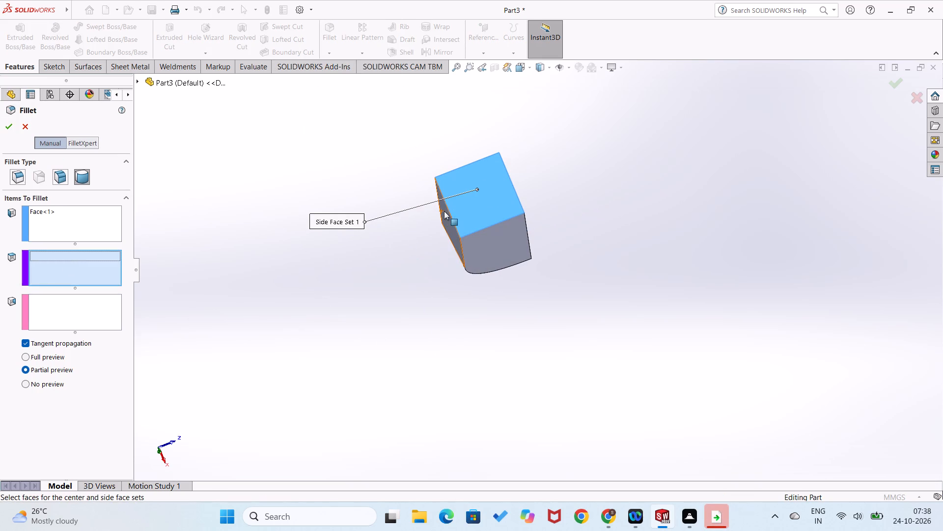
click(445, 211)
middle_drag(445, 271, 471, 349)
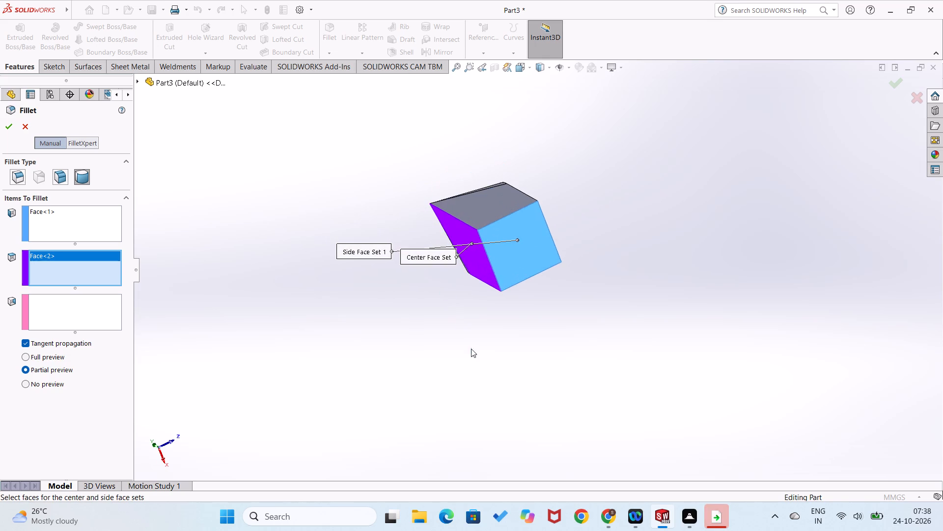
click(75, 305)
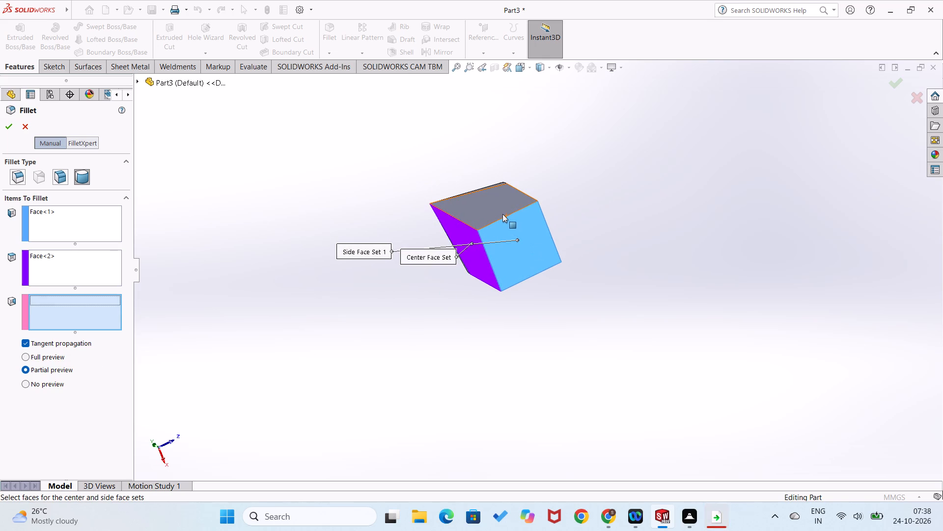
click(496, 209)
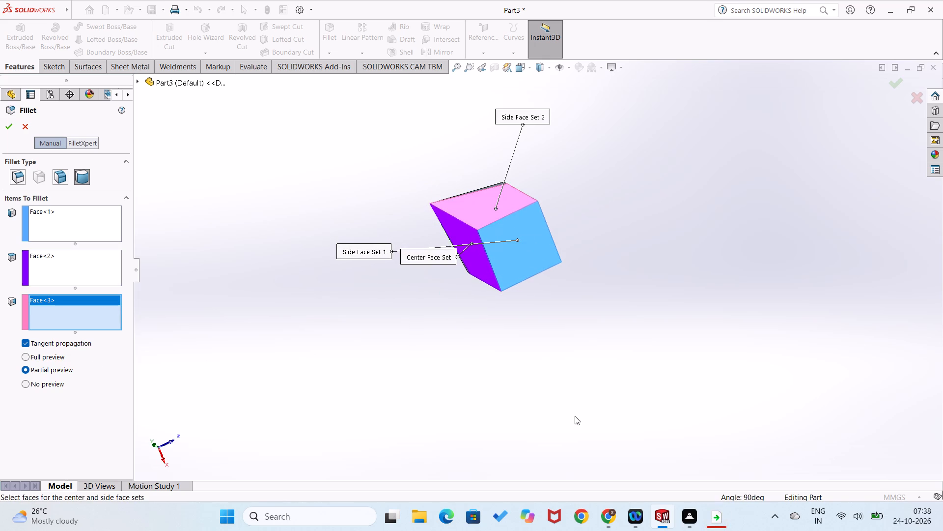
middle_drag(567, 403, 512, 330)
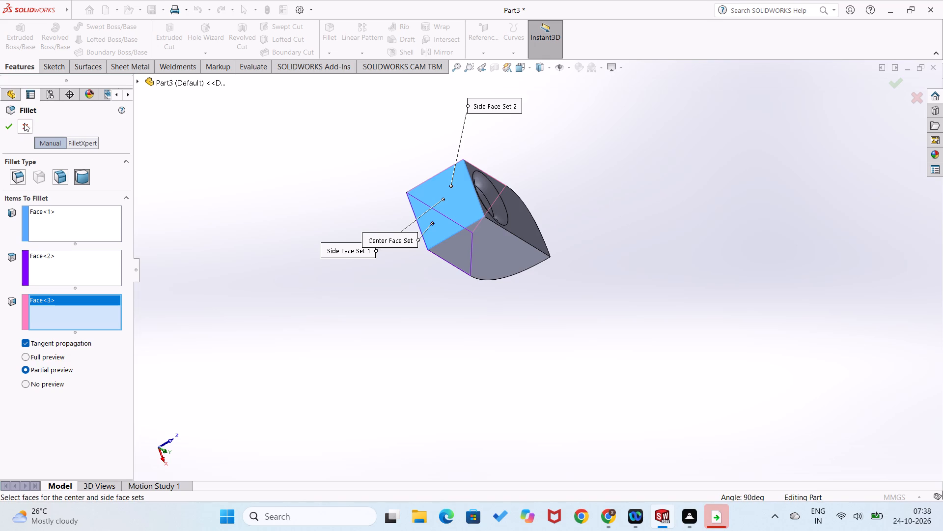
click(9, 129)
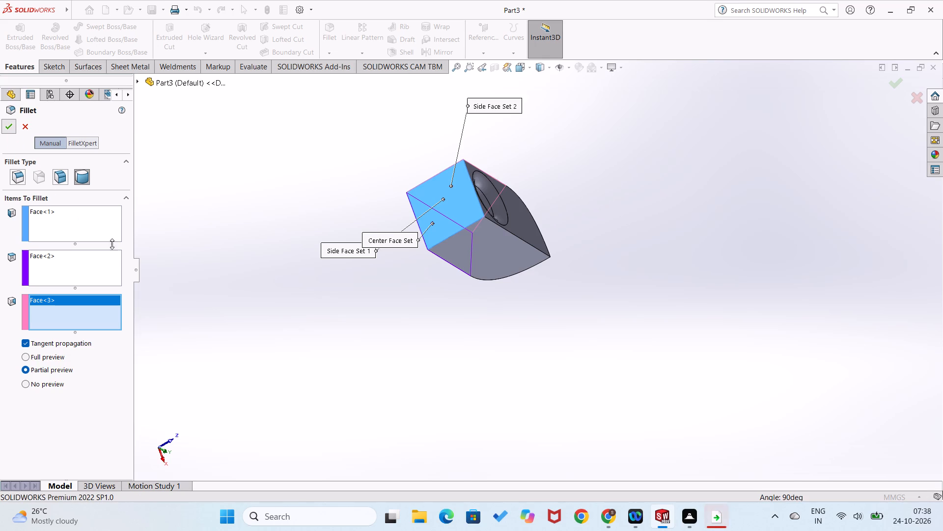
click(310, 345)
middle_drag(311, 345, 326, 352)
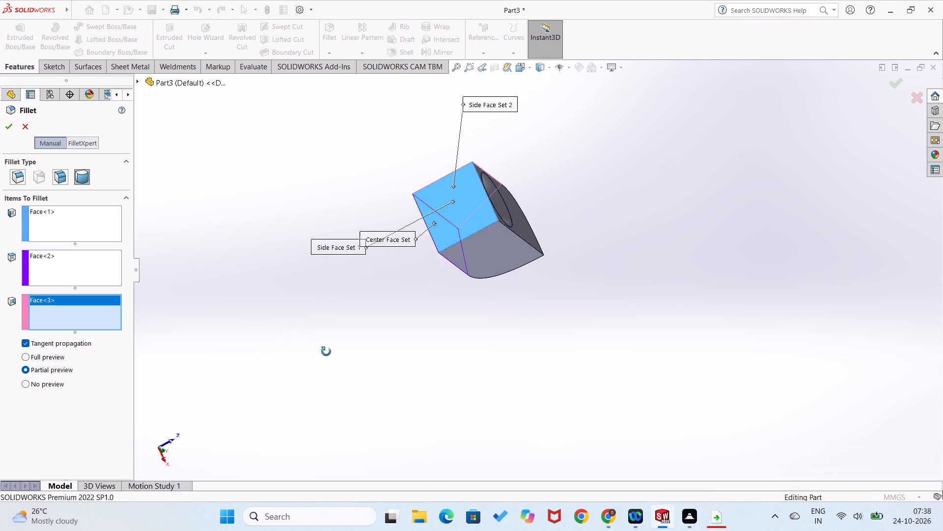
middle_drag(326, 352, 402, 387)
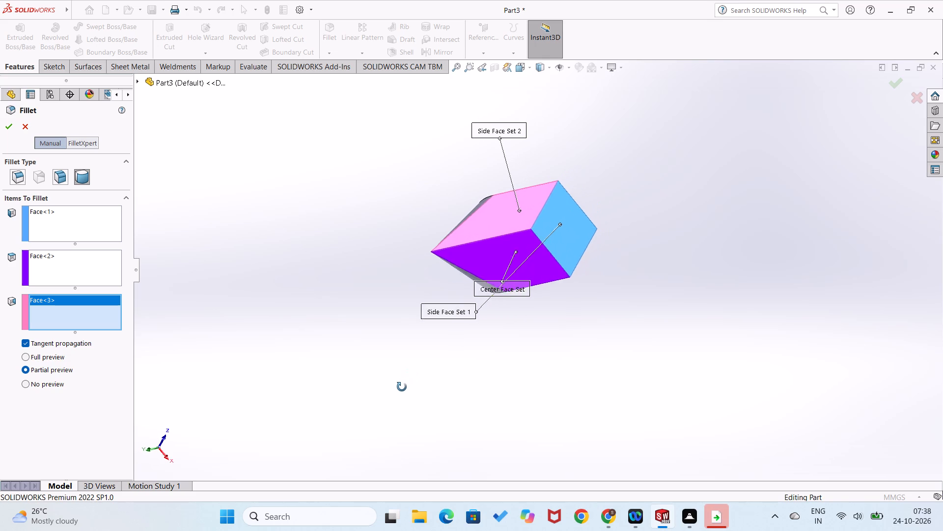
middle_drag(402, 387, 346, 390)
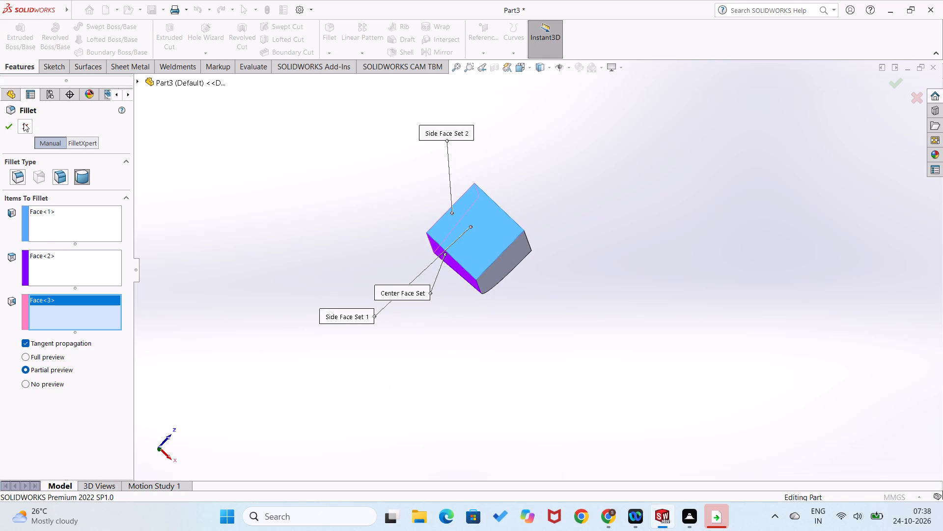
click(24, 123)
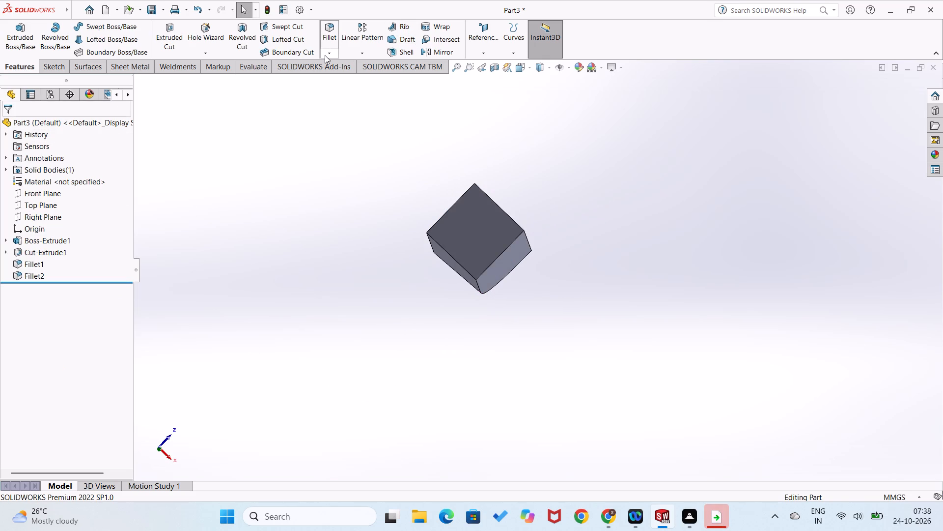
Apply a full round fillet using the block's right face and back face as the side sets and the bottom face as centre.
click(325, 55)
click(327, 63)
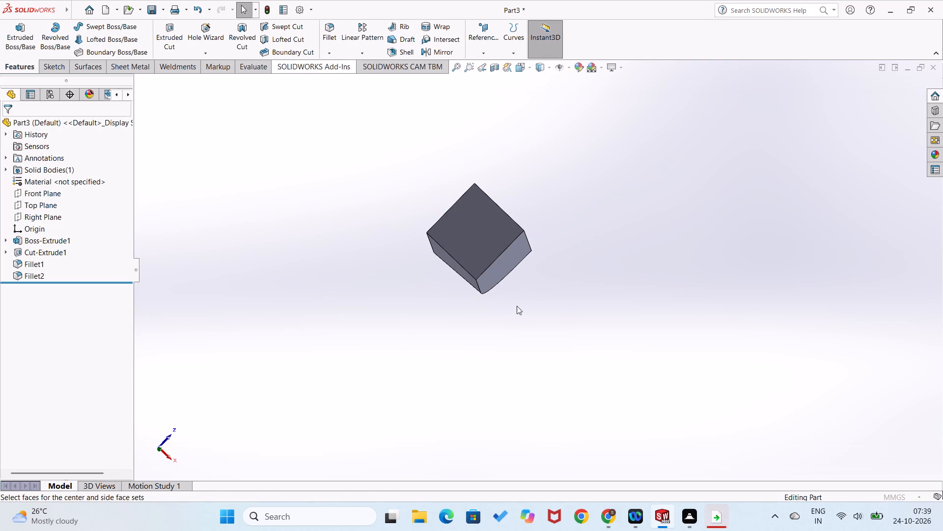
click(487, 272)
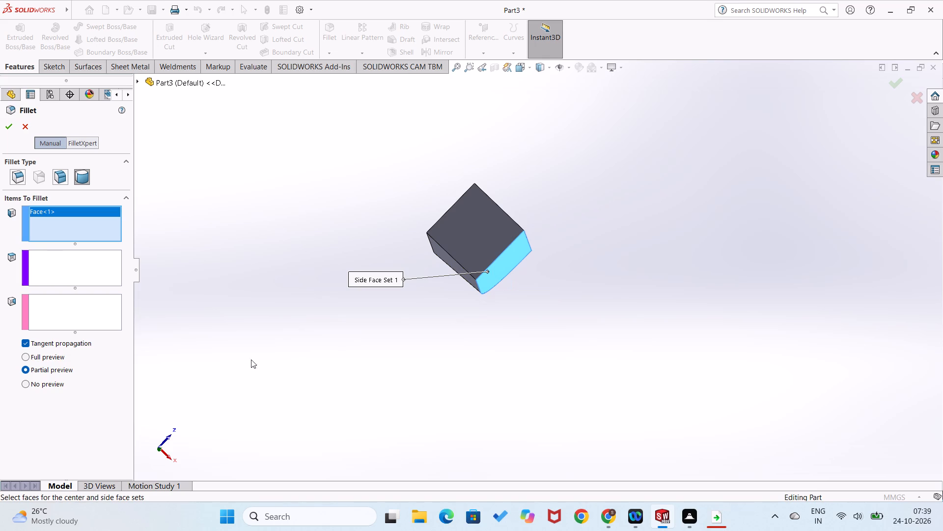
click(86, 271)
click(468, 231)
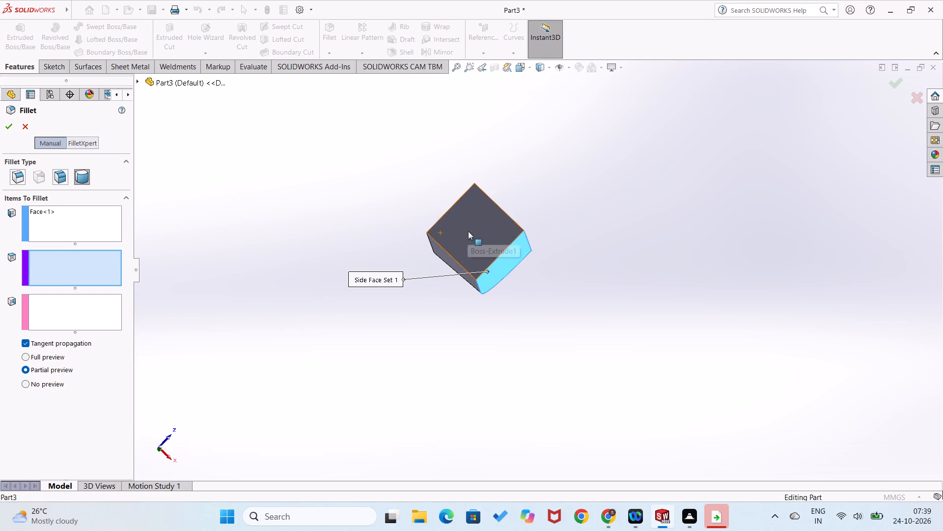
middle_drag(453, 305, 416, 415)
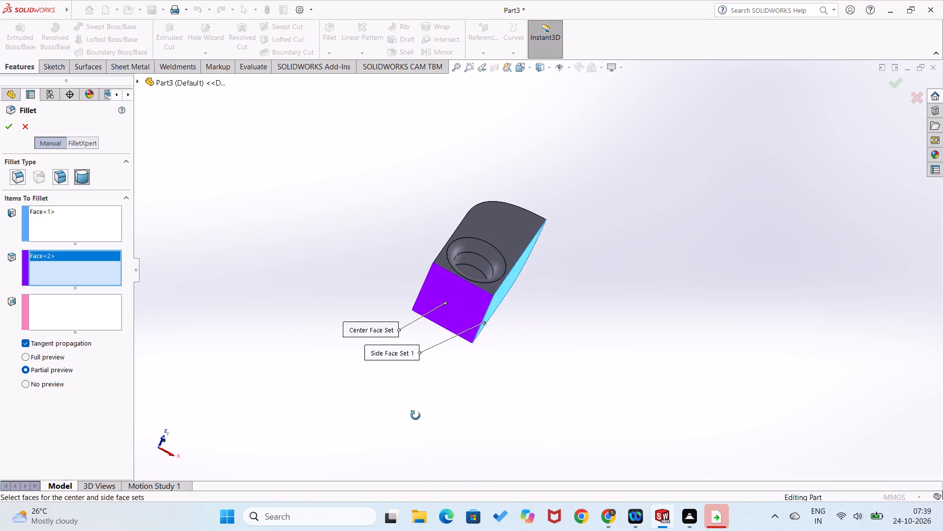
middle_drag(416, 415, 215, 263)
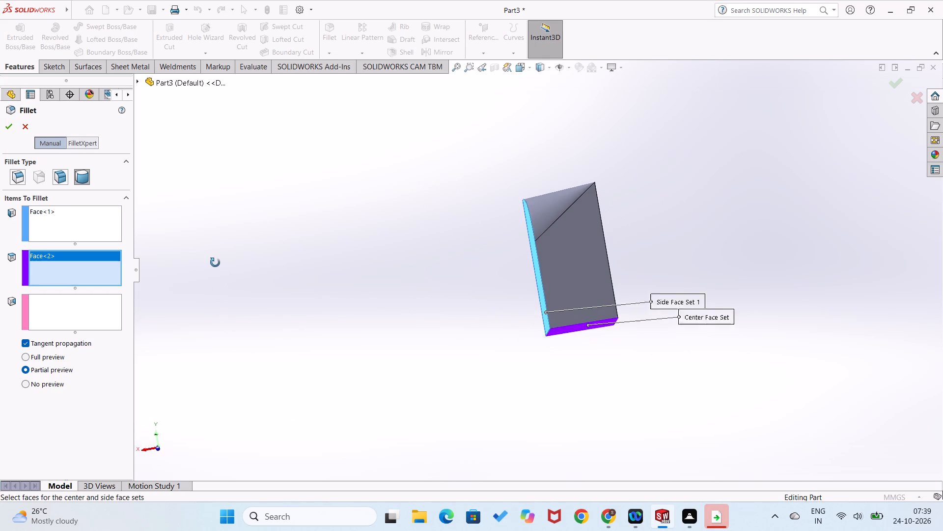
middle_drag(215, 263, 212, 258)
click(96, 330)
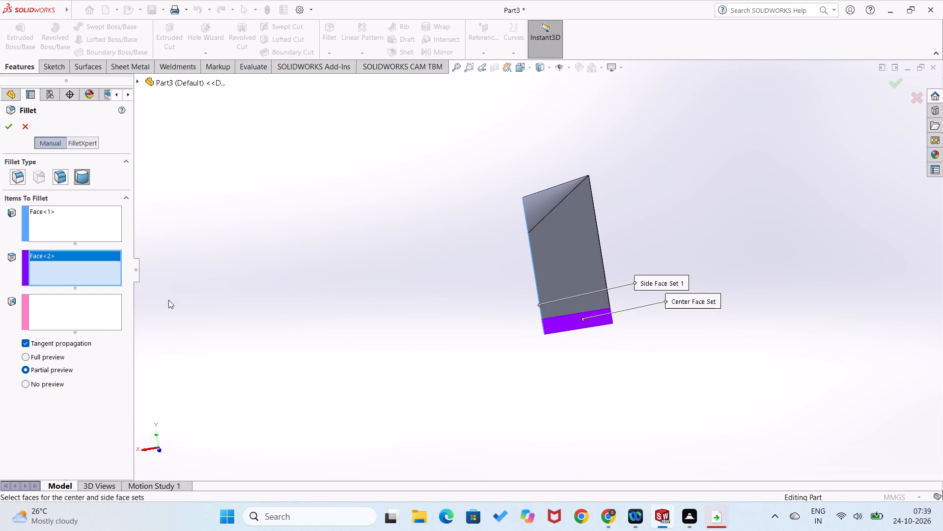
click(105, 314)
click(563, 251)
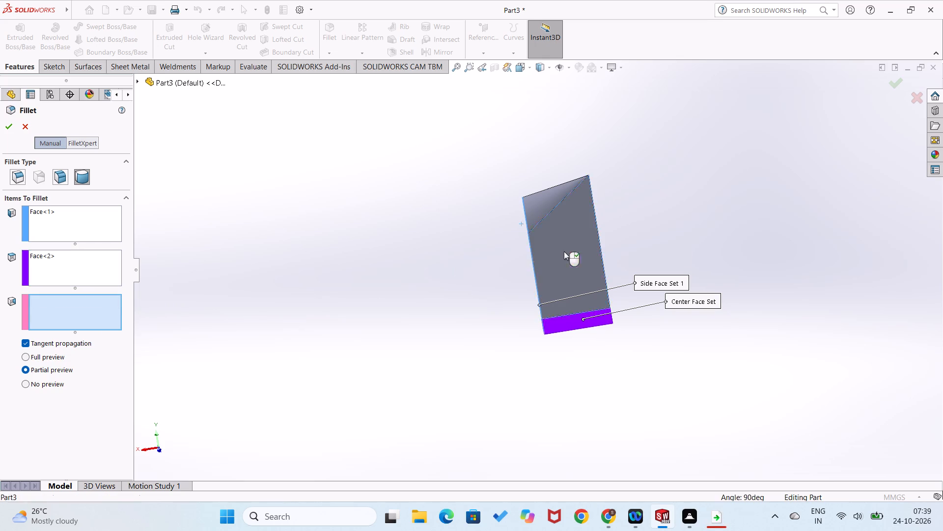
middle_drag(547, 382, 539, 372)
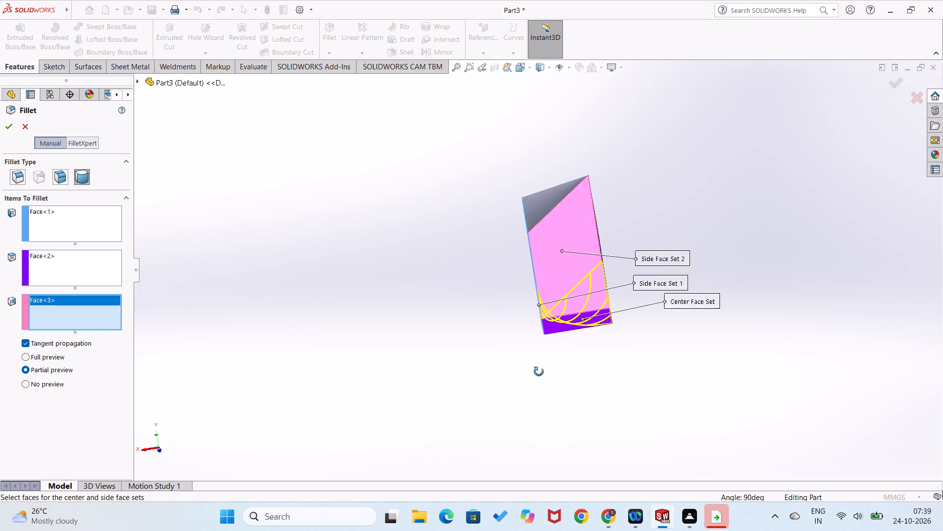
middle_drag(539, 372, 589, 192)
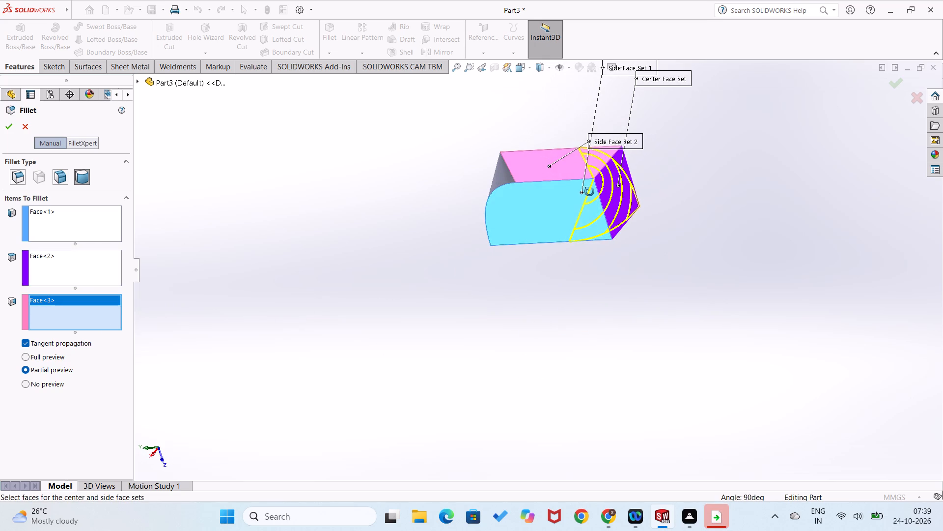
middle_drag(589, 192, 591, 192)
click(9, 121)
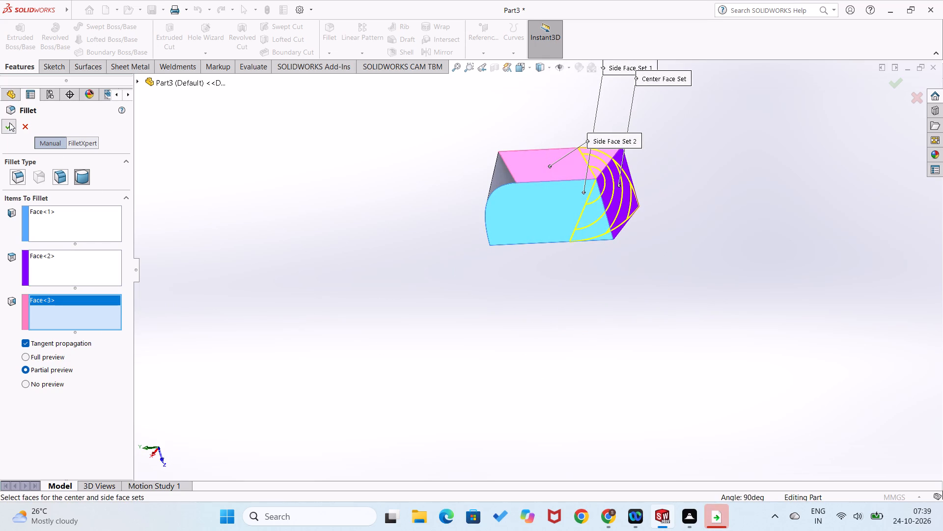
click(381, 353)
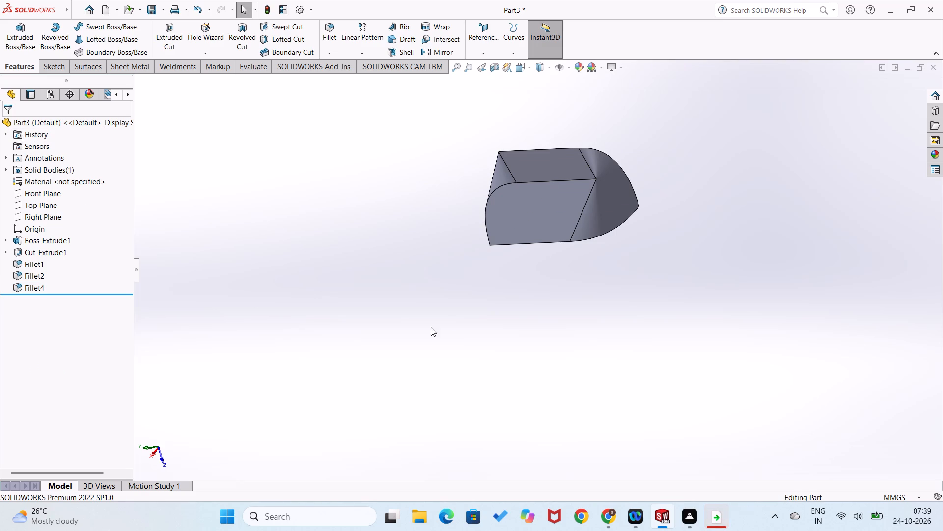
Examine the full round fillets at both ends of the block from several directions.
middle_drag(498, 277, 423, 386)
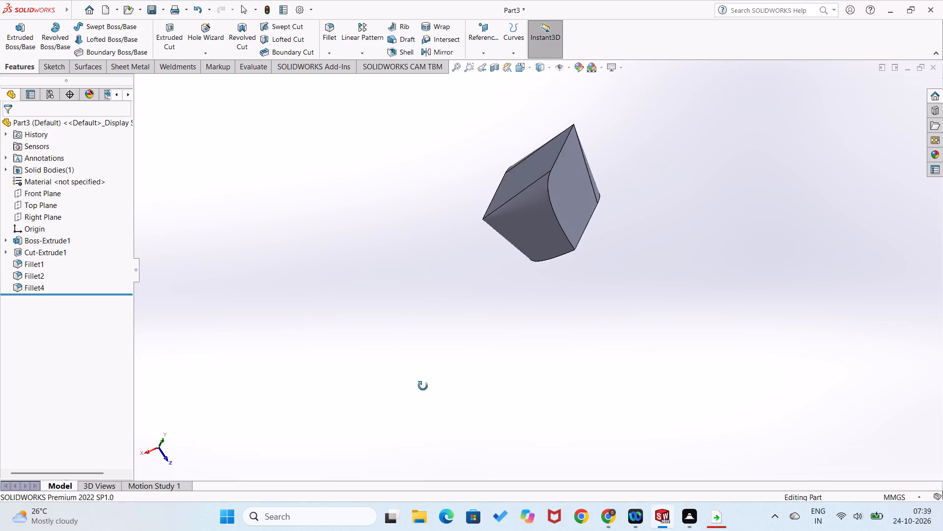
middle_drag(423, 386, 659, 368)
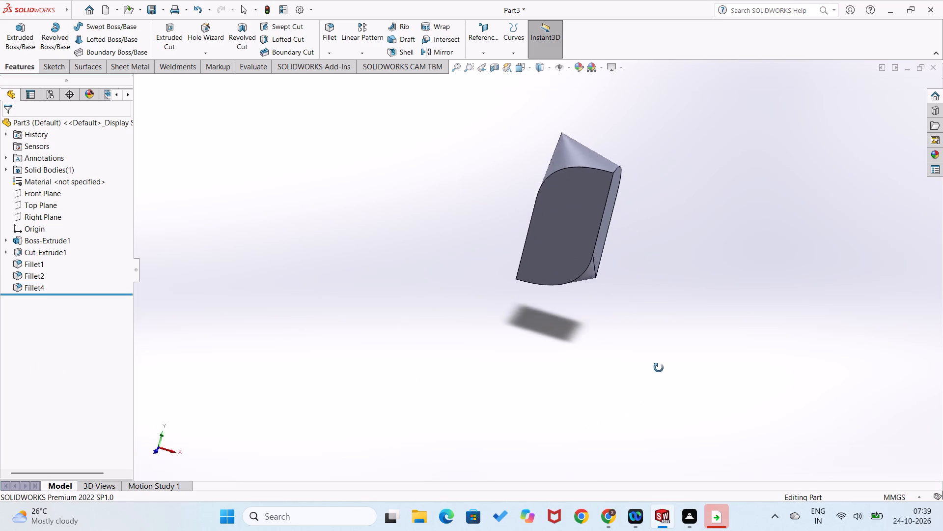
middle_drag(659, 368, 729, 351)
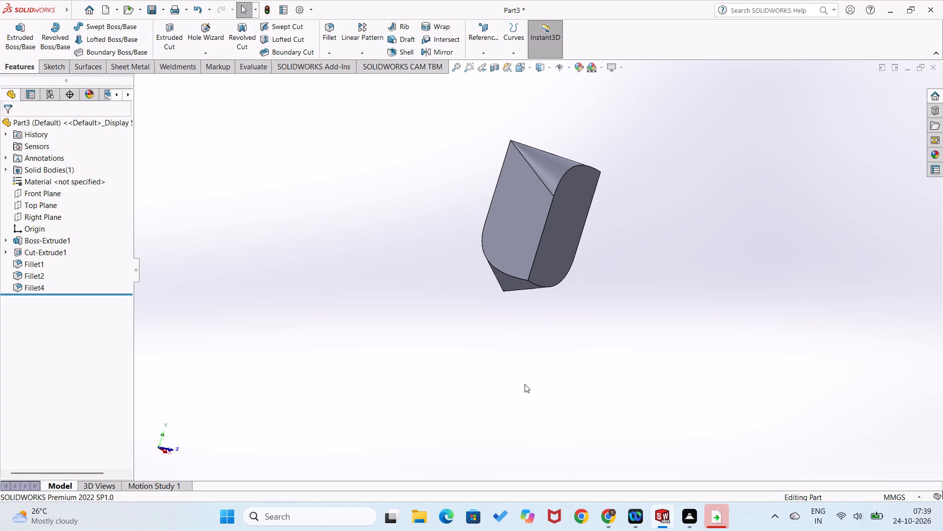
middle_drag(527, 376, 647, 405)
middle_drag(509, 357, 591, 366)
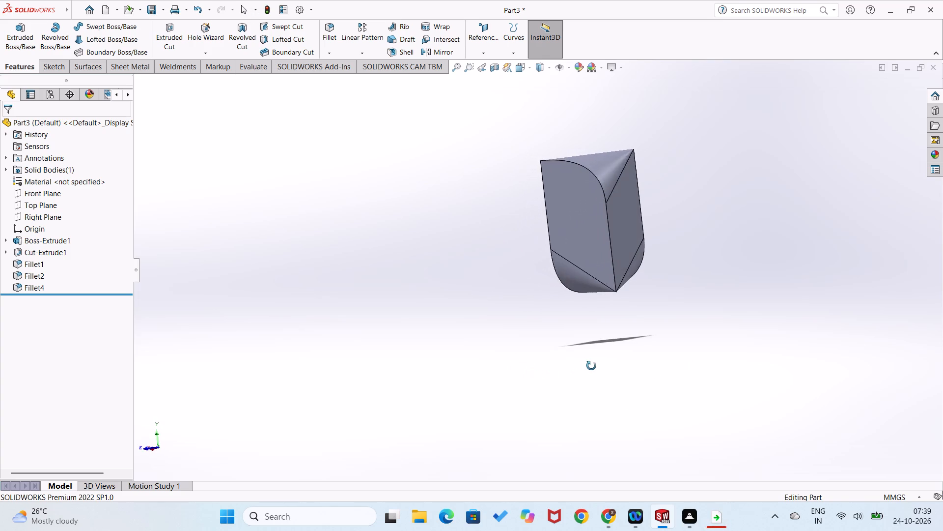
middle_drag(591, 366, 678, 347)
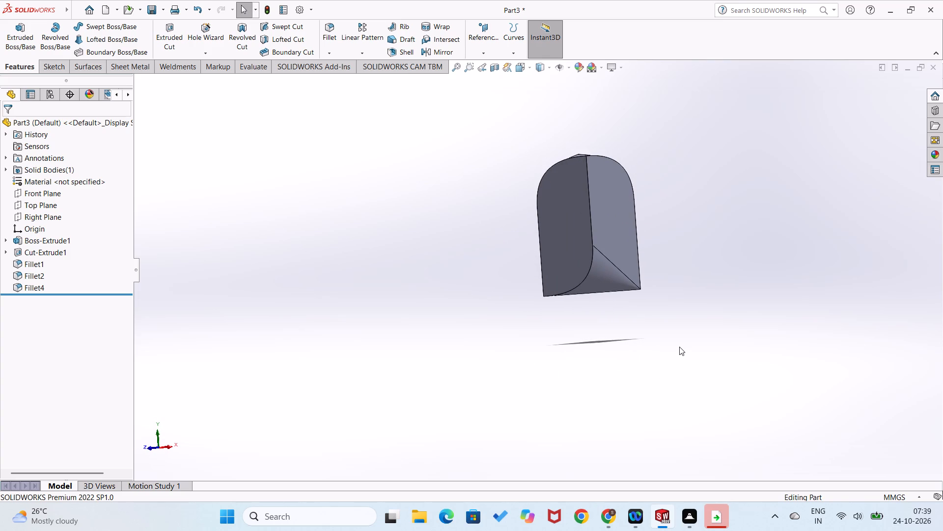
Close the filleted block part without saving its changes.
click(934, 65)
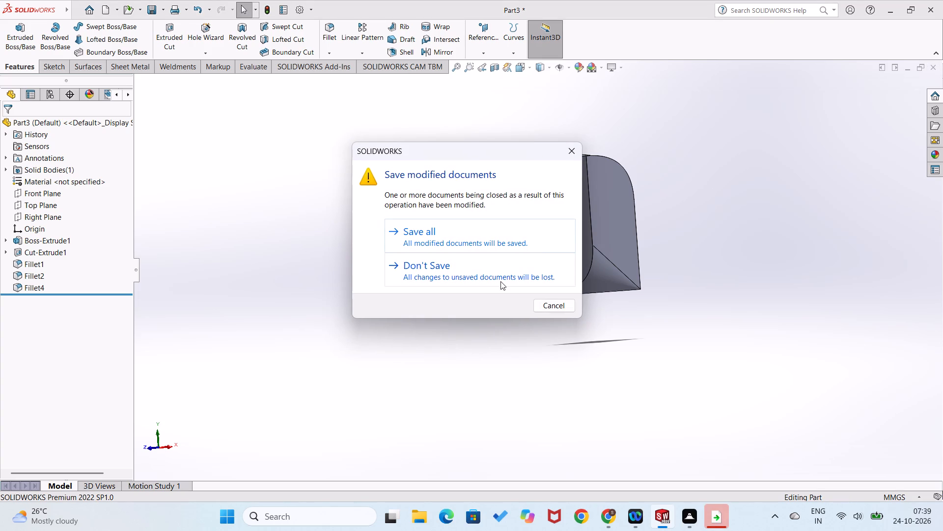
click(500, 281)
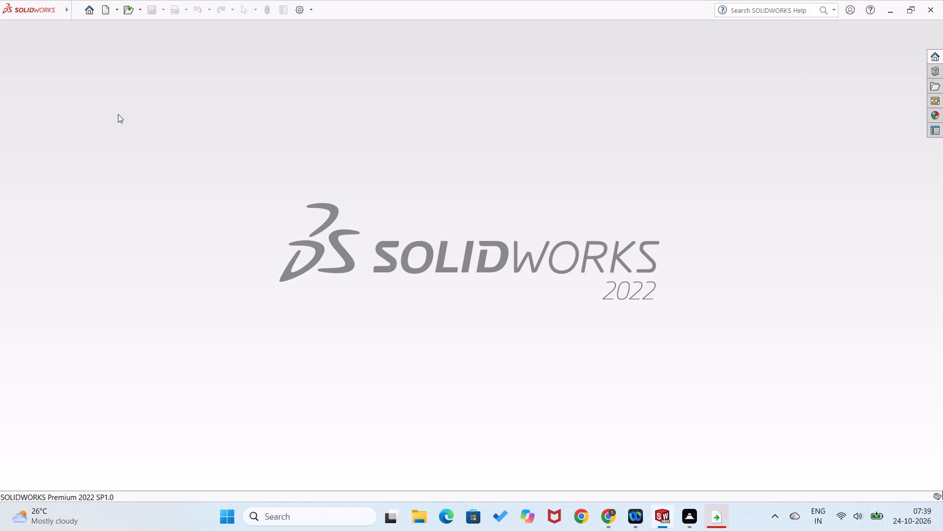
Create a new part document.
click(89, 12)
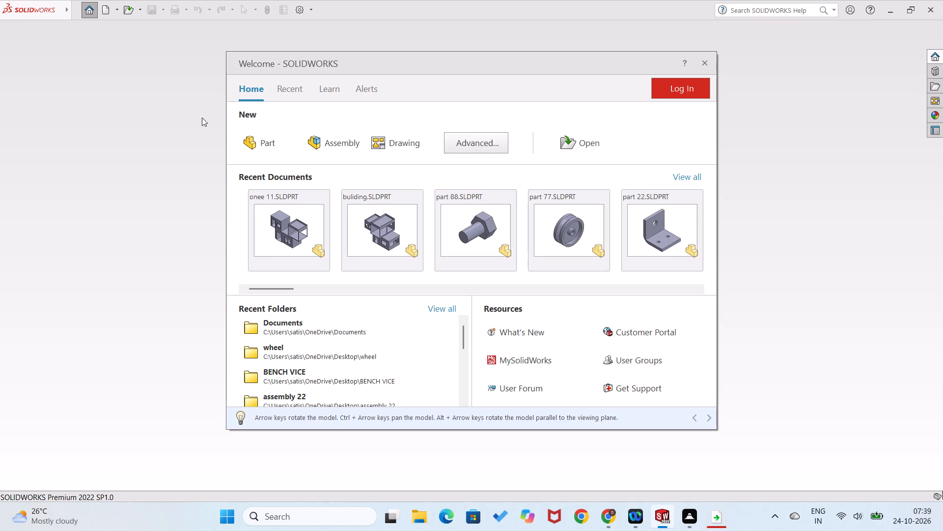
click(260, 150)
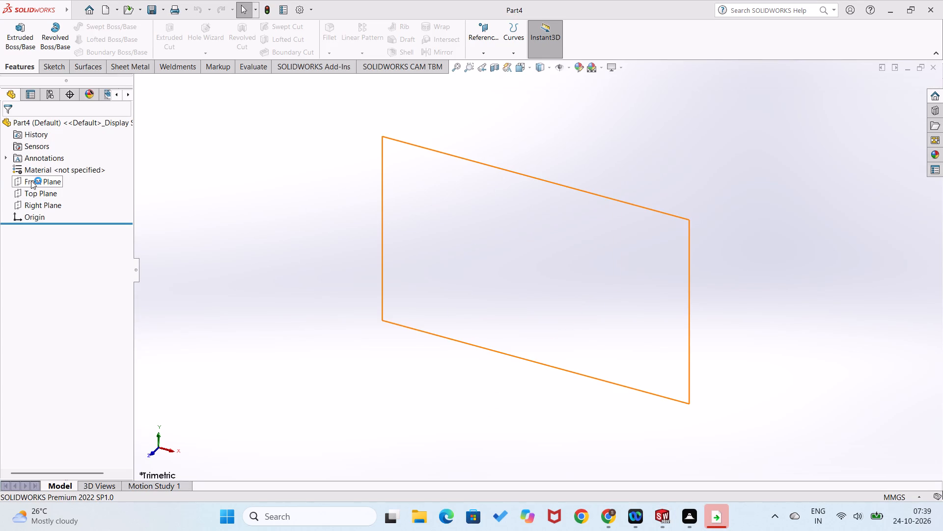
Sketch a corner rectangle on the Front Plane starting at the origin, about 202 mm wide and 49 mm high.
right_click(31, 180)
click(42, 162)
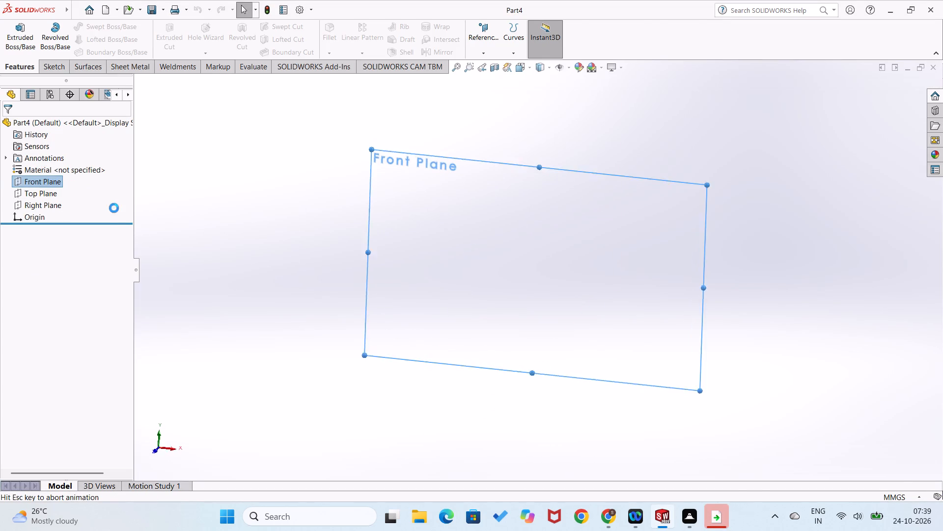
right_drag(448, 244, 409, 394)
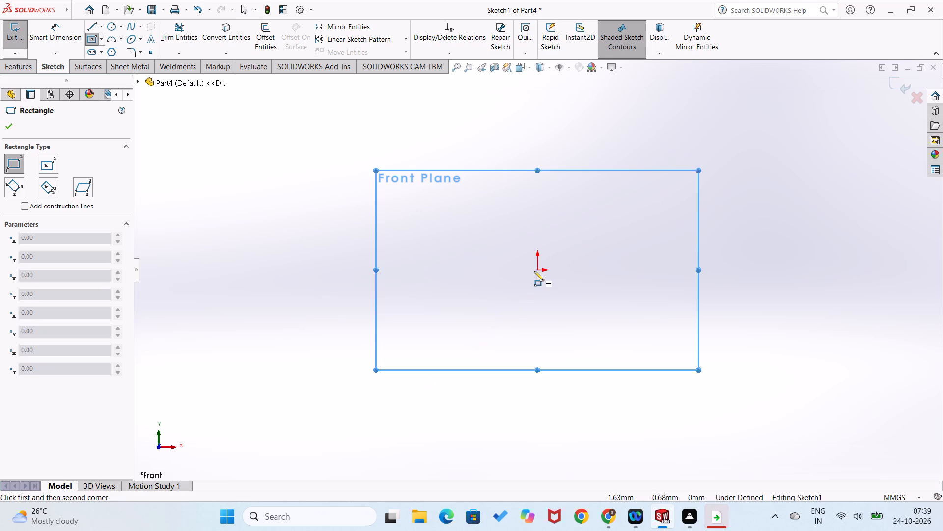
click(538, 268)
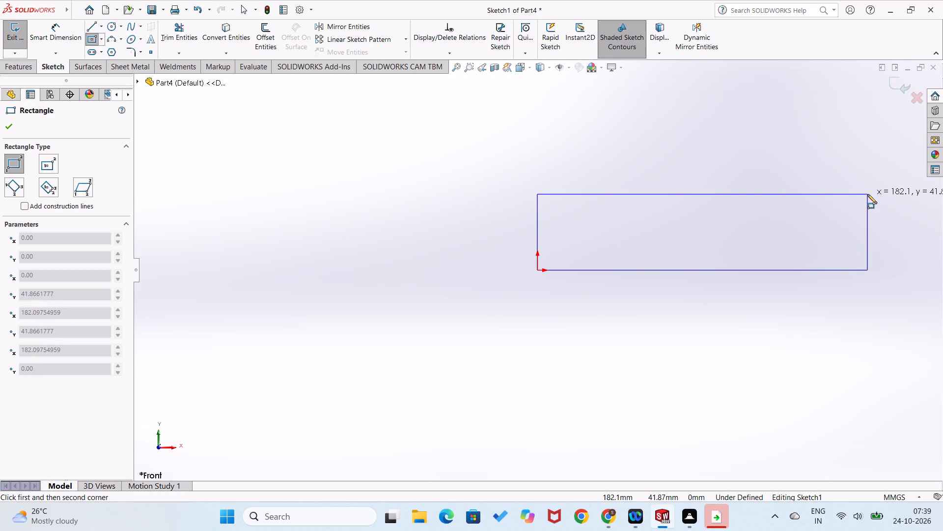
click(904, 180)
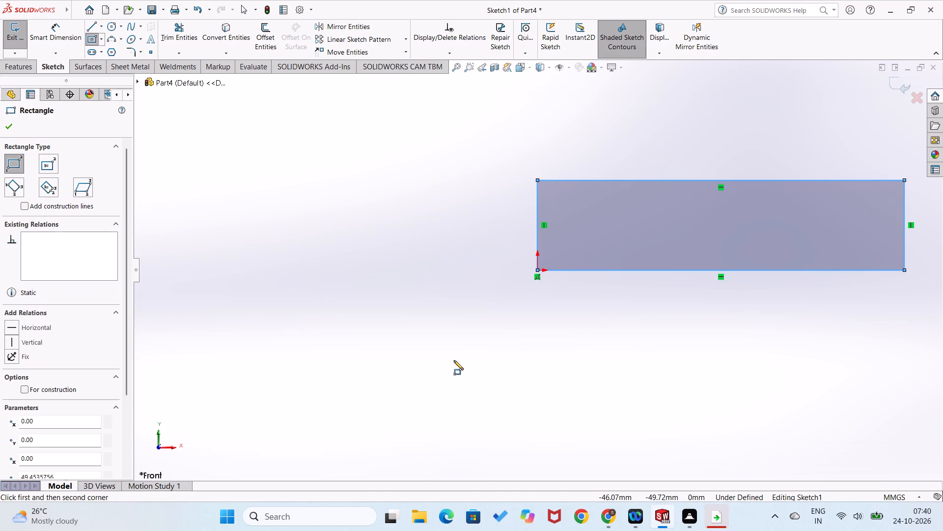
Dimension the rectangle's bottom edge to 200 mm and its left edge to 50 mm.
right_drag(452, 360, 447, 266)
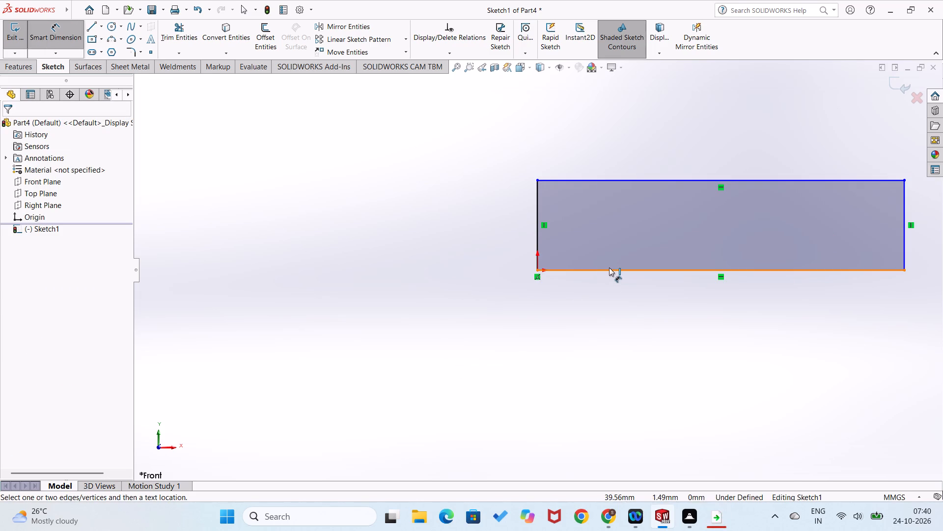
click(610, 270)
click(610, 289)
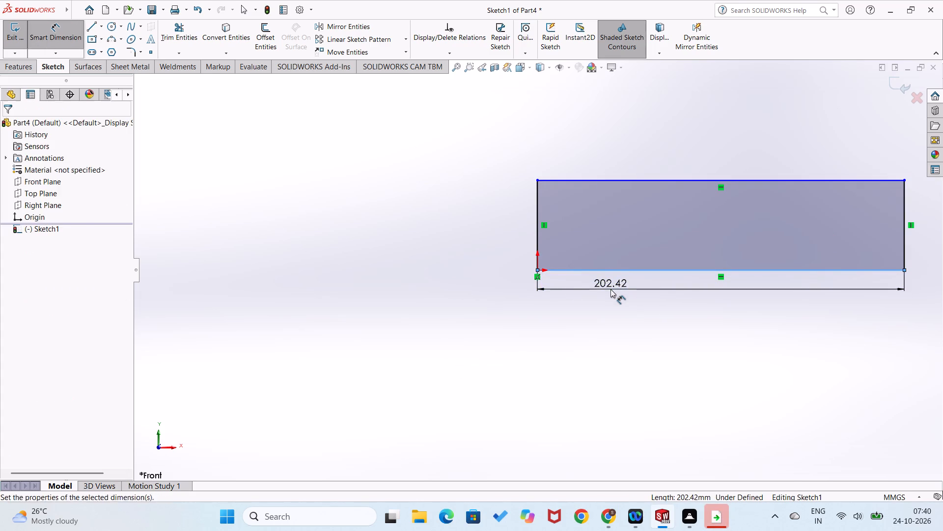
text(200)
key(Return)
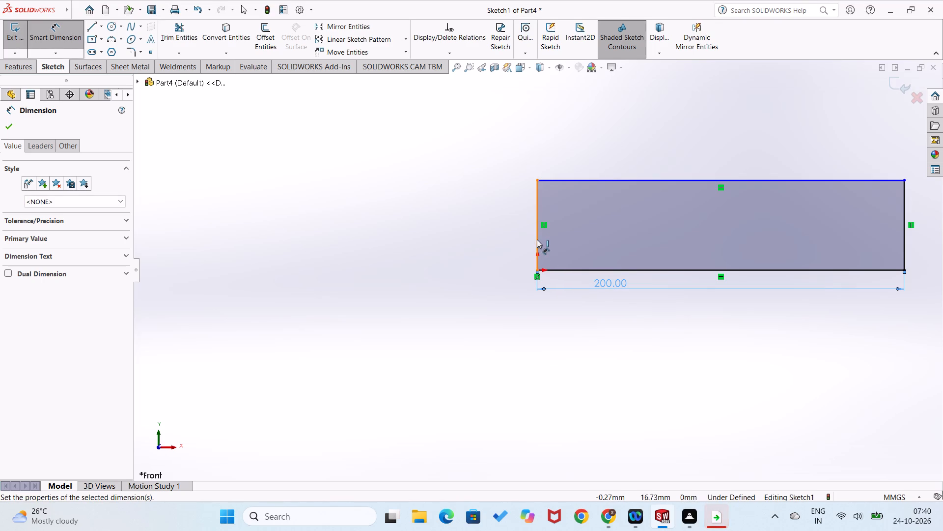
click(537, 239)
click(525, 244)
text(50)
key(Return)
click(468, 256)
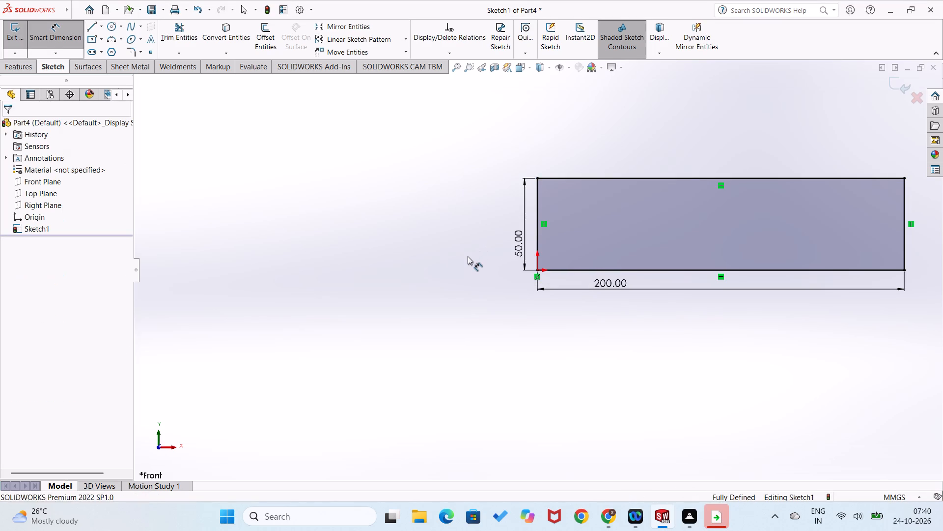
Extrude the rectangle as a blind boss 50 mm deep.
click(20, 66)
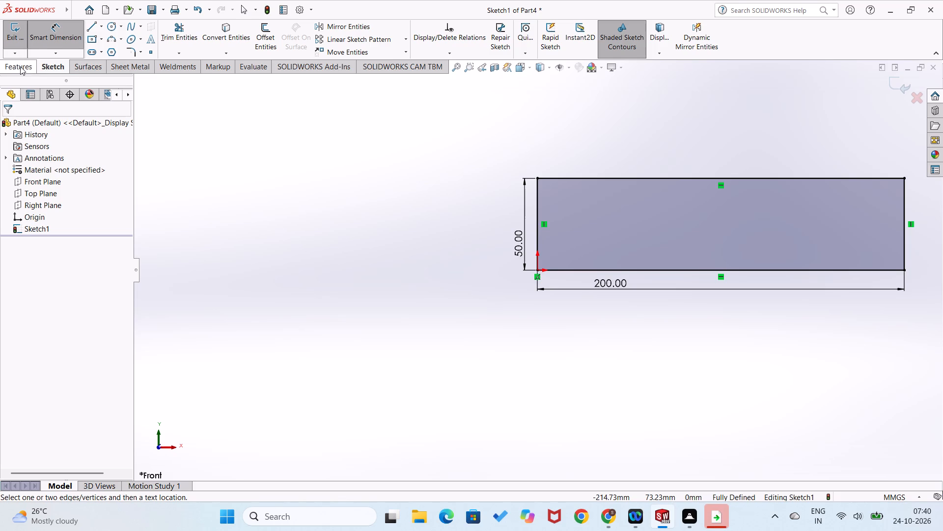
click(19, 37)
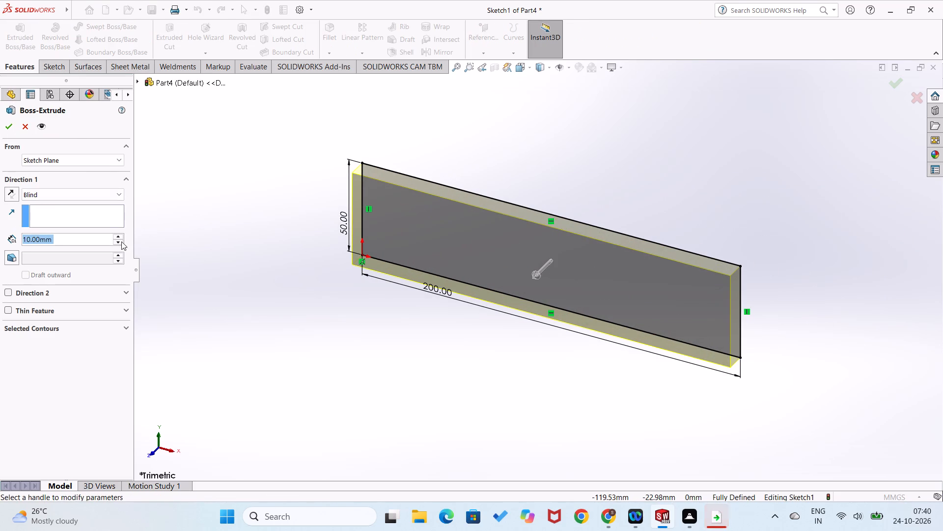
triple_click(119, 236)
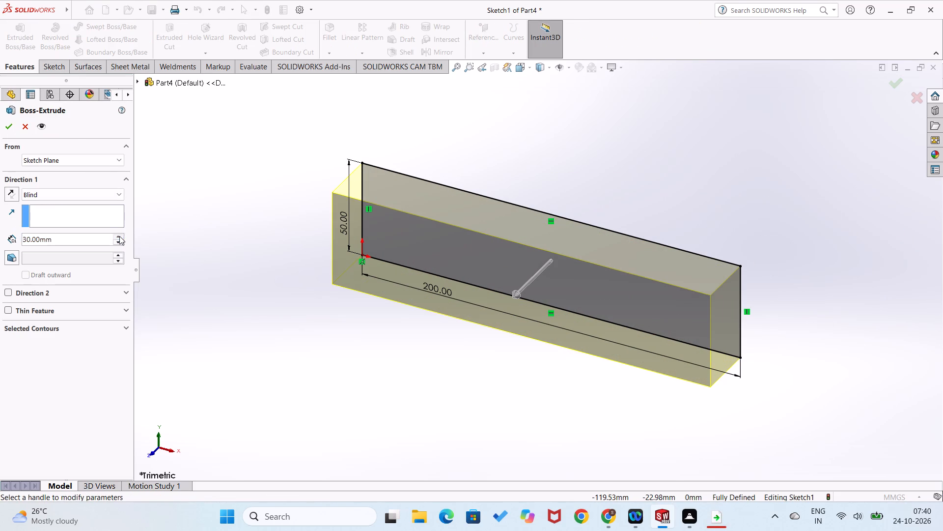
click(119, 236)
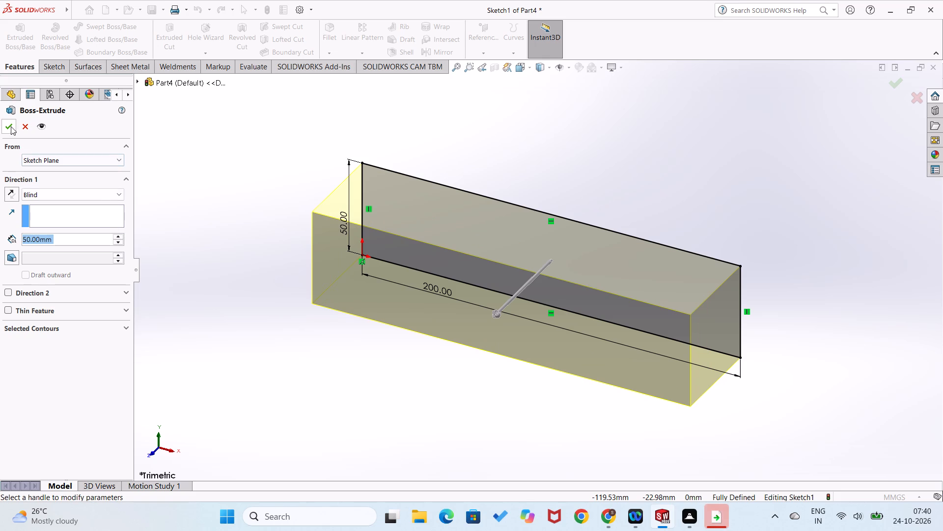
click(9, 126)
click(293, 368)
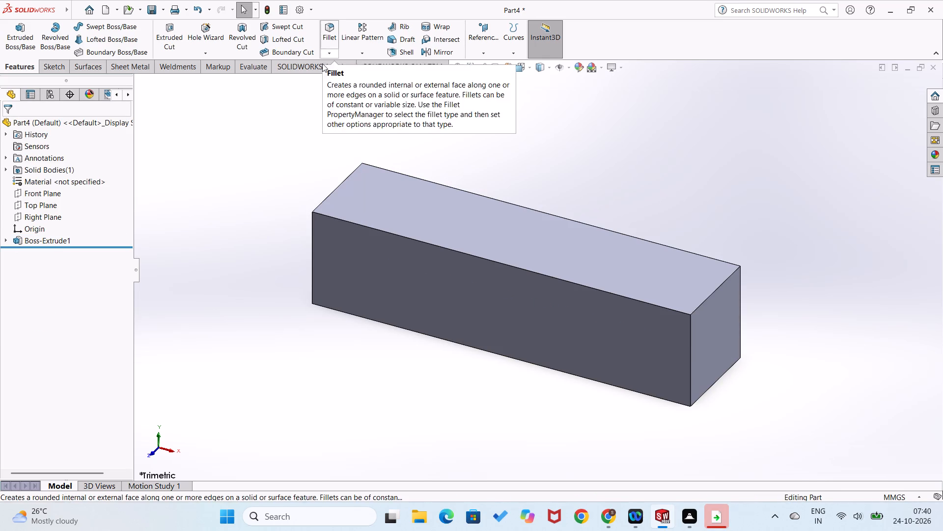
Sketch five circles of about 7 mm radius in a row along mid-height on the block's front face.
right_click(392, 273)
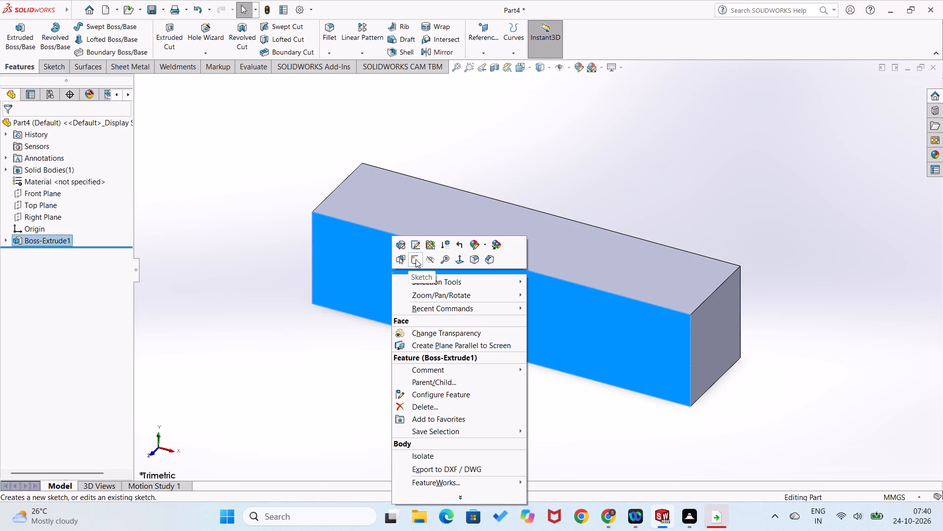
click(416, 259)
click(199, 291)
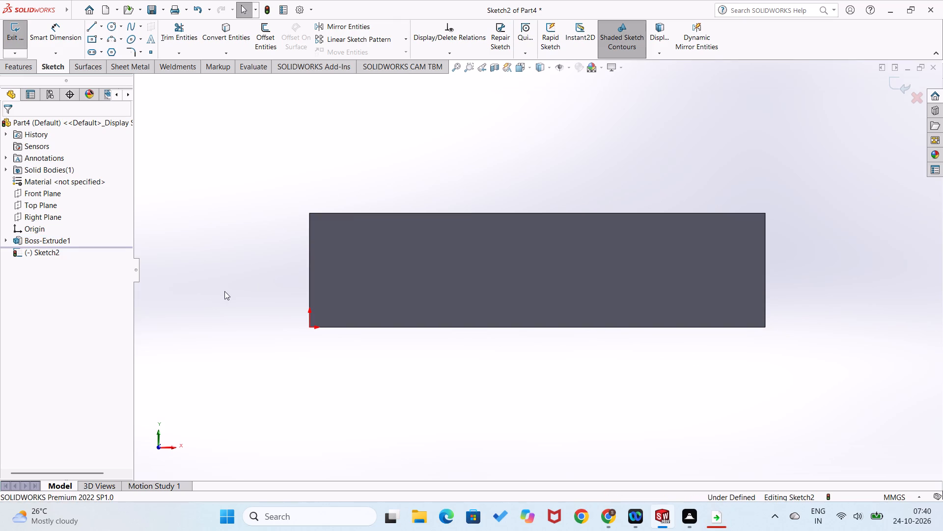
right_drag(234, 316, 339, 349)
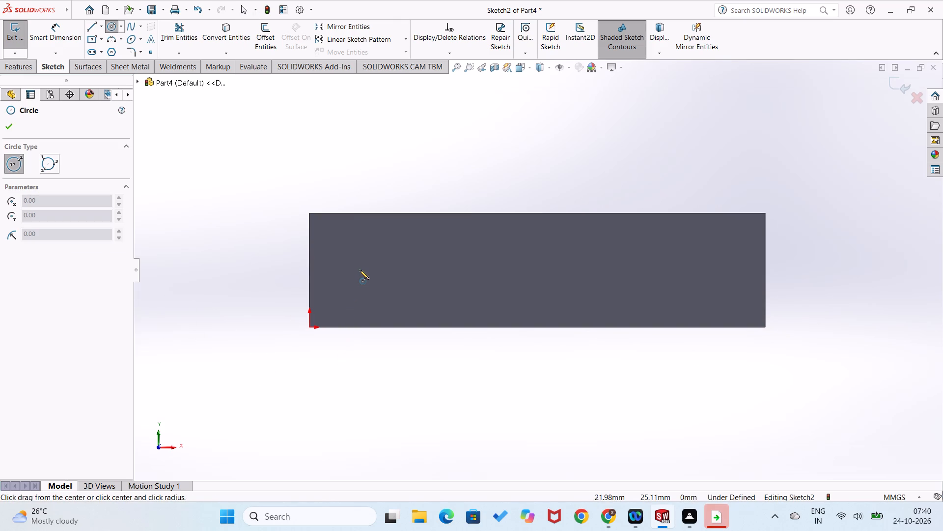
click(360, 270)
click(363, 285)
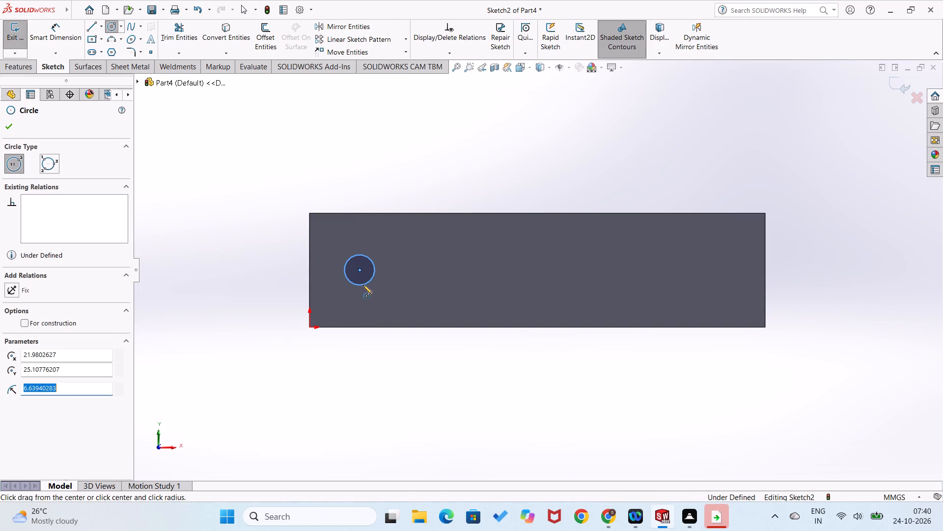
click(436, 270)
click(444, 285)
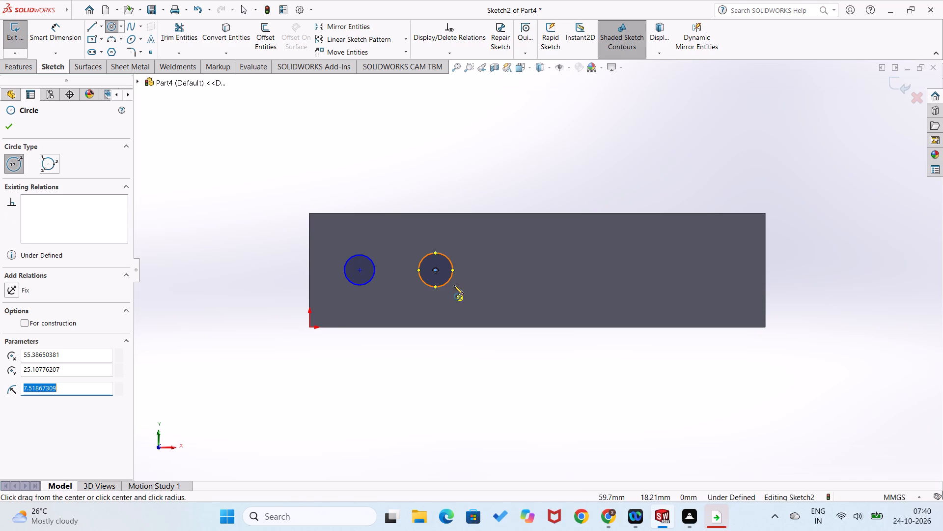
click(522, 270)
click(523, 287)
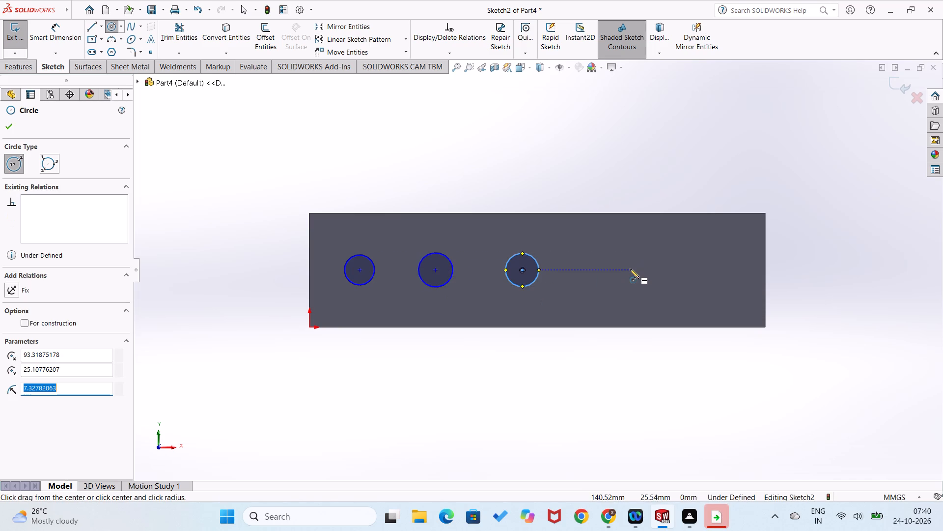
click(629, 269)
click(635, 285)
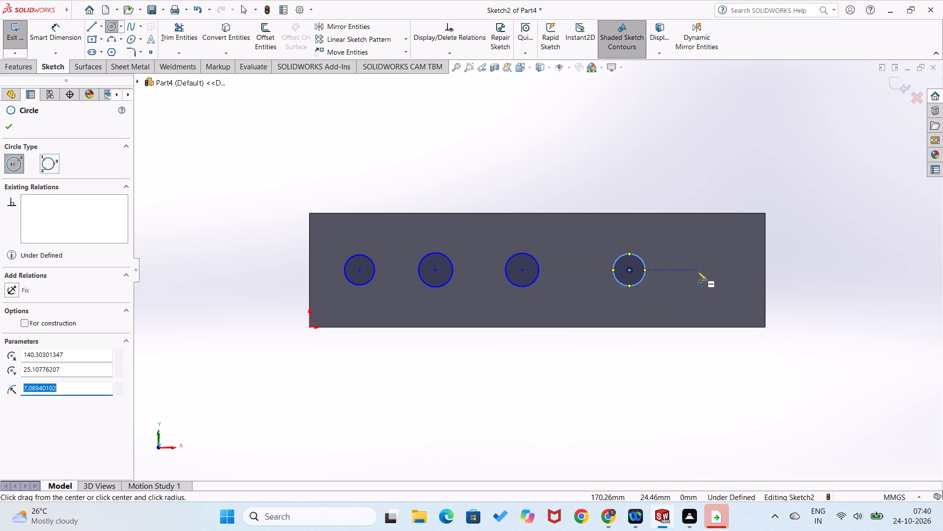
click(712, 267)
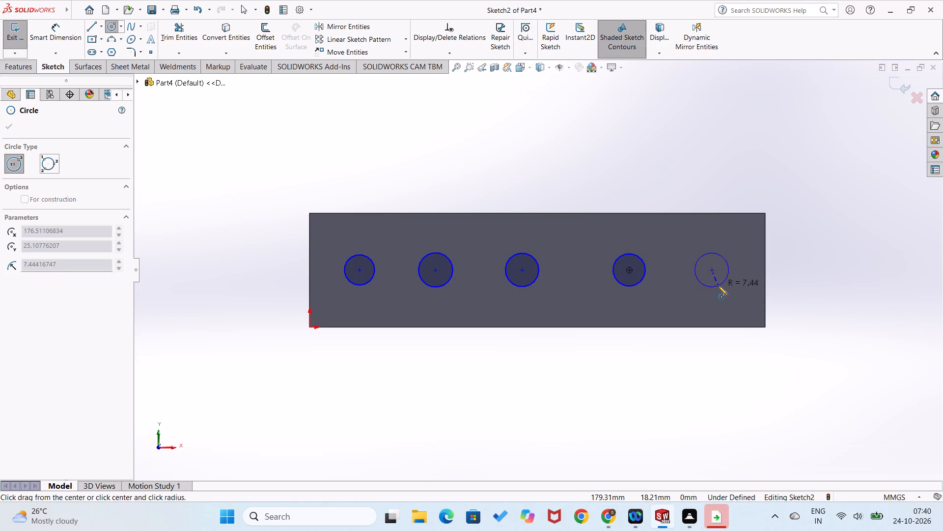
click(718, 286)
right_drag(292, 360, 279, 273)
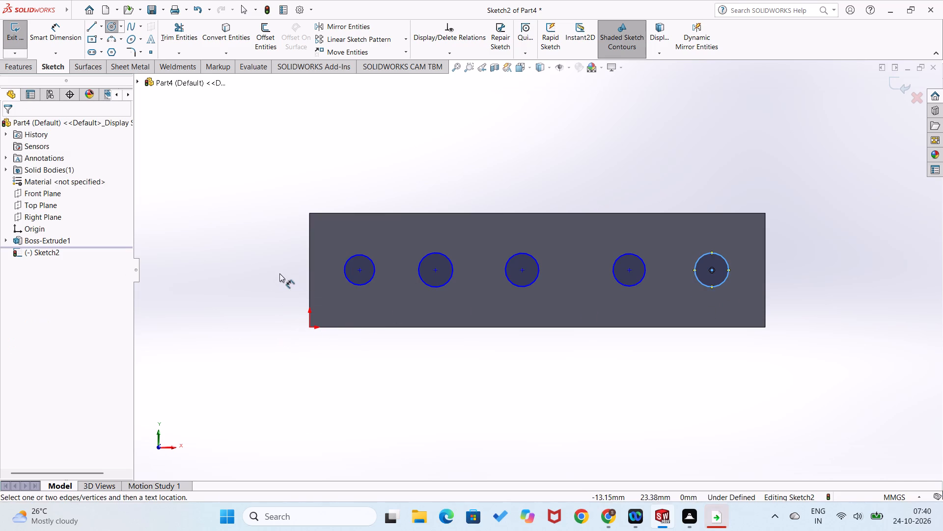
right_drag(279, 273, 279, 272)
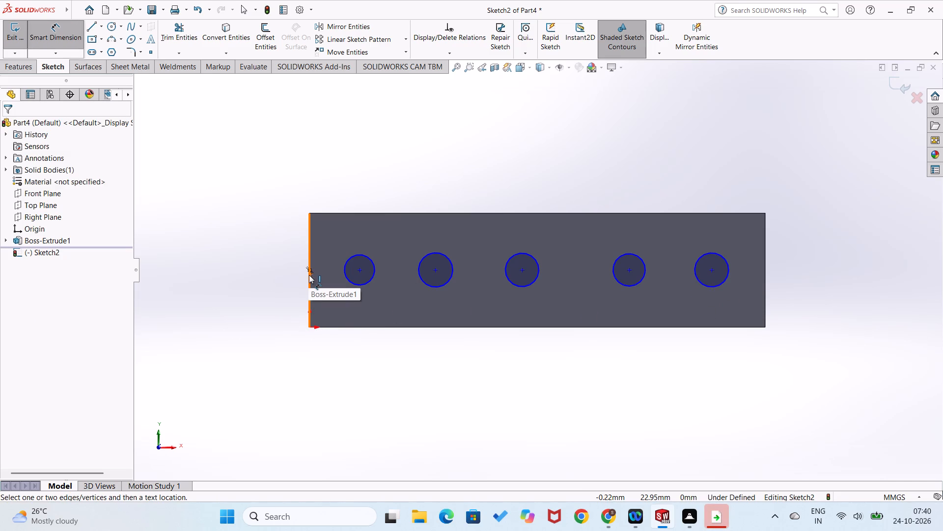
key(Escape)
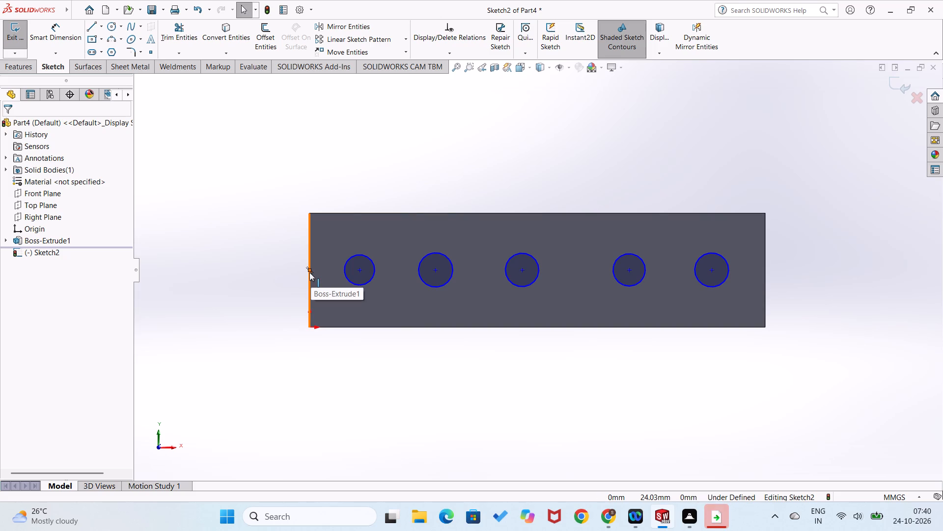
Add a Horizontal relation between the midpoint of the block's left edge and all five circle centres.
click(309, 270)
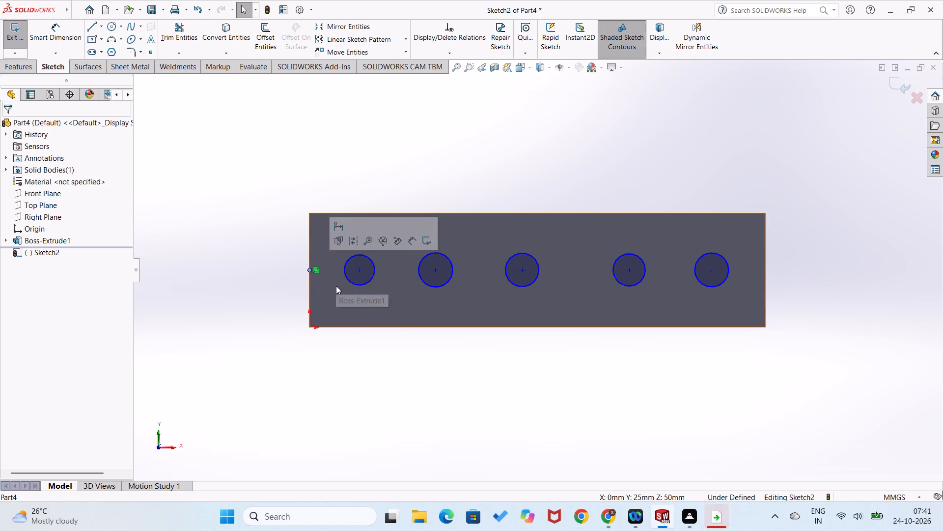
ctrl+click(359, 269)
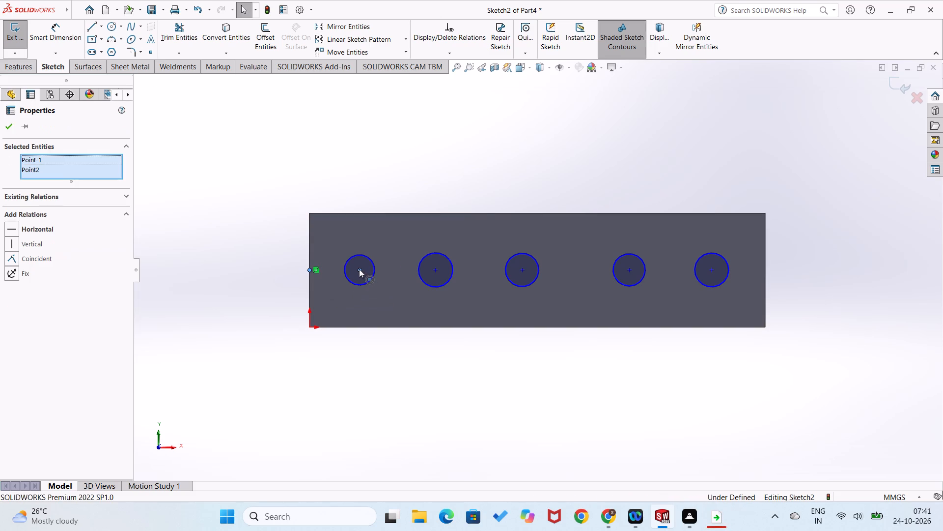
ctrl+click(434, 271)
ctrl+click(523, 270)
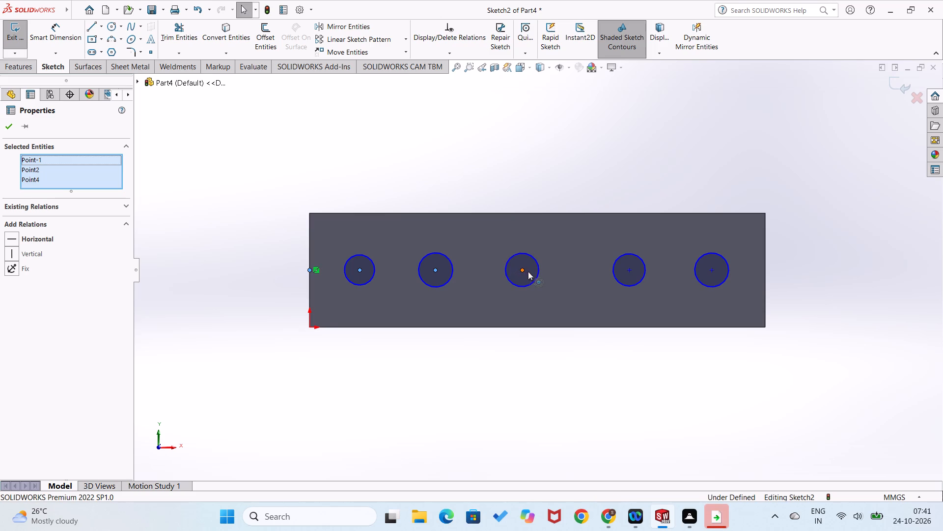
ctrl+click(628, 271)
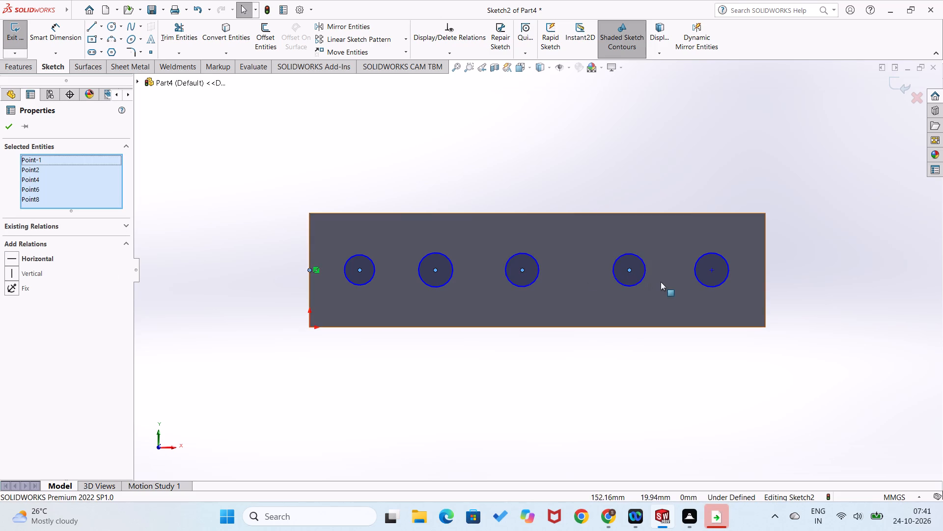
ctrl+click(713, 269)
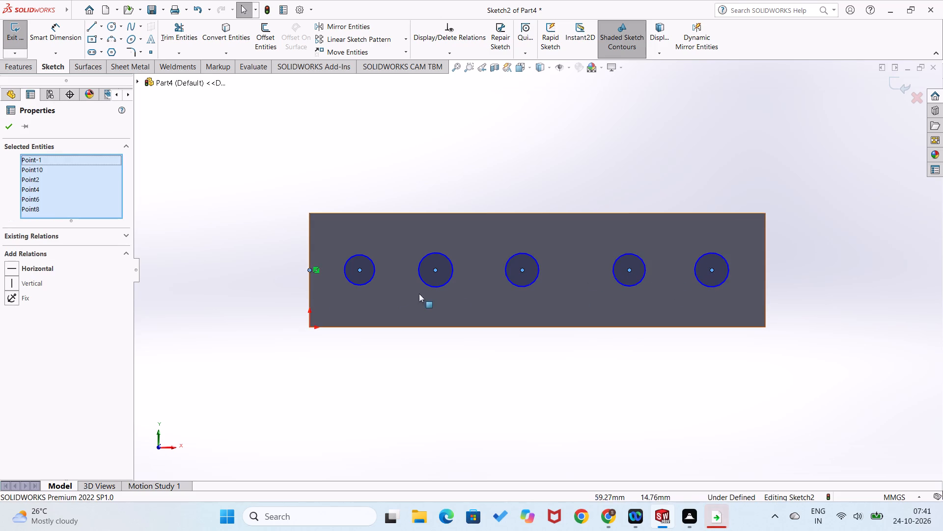
click(12, 270)
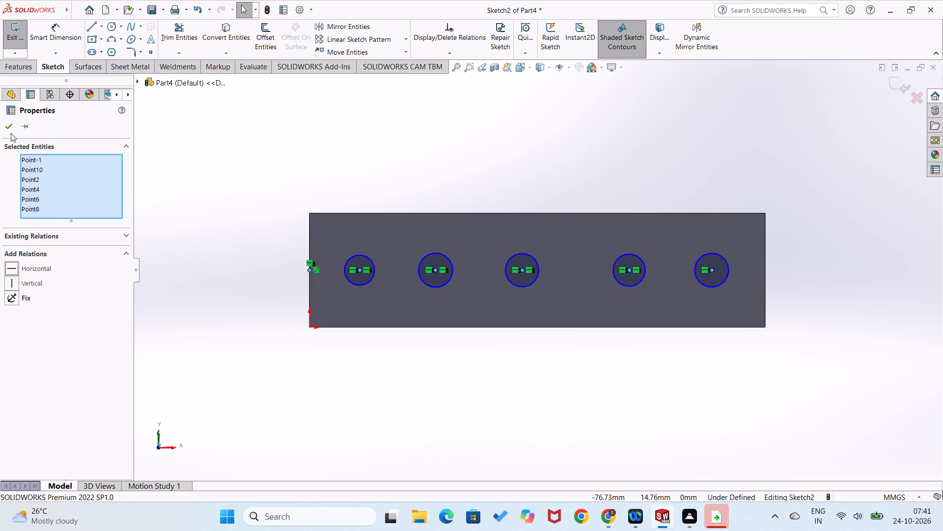
click(11, 129)
Dimension the first circle's centre at a horizontal distance of 20 mm from the block's lower-left corner.
right_drag(262, 345, 237, 191)
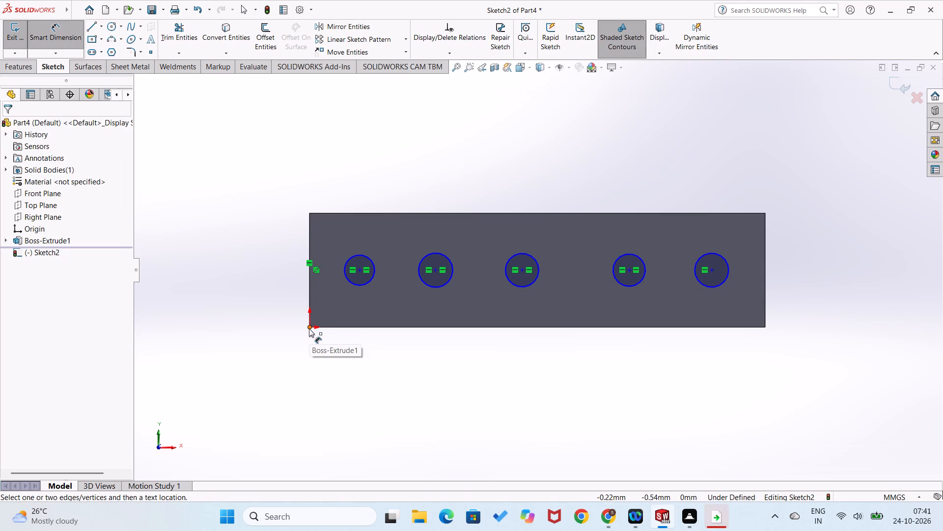
click(309, 328)
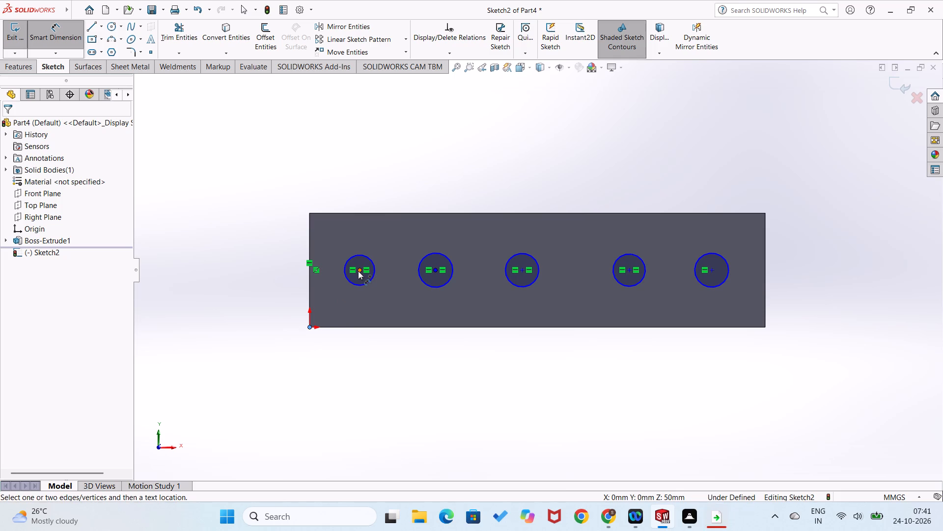
click(358, 271)
click(344, 347)
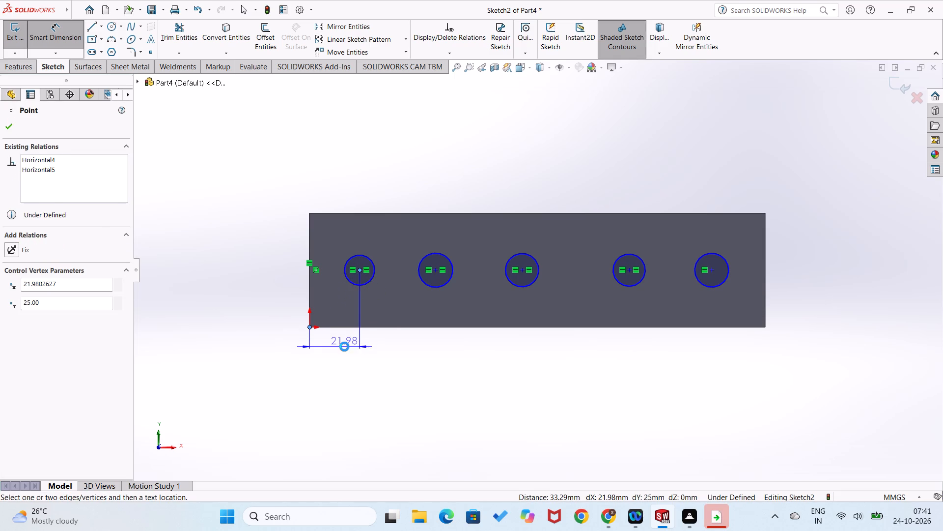
text(20)
key(Return)
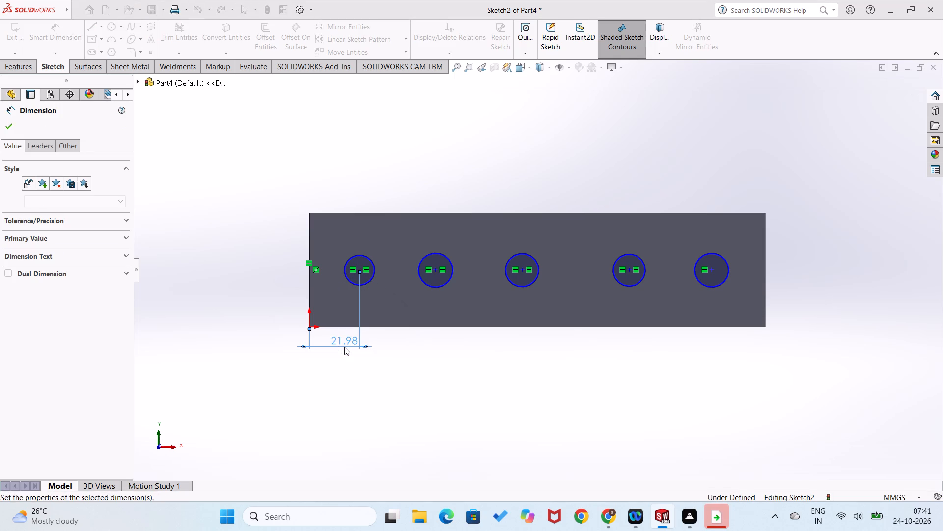
click(270, 375)
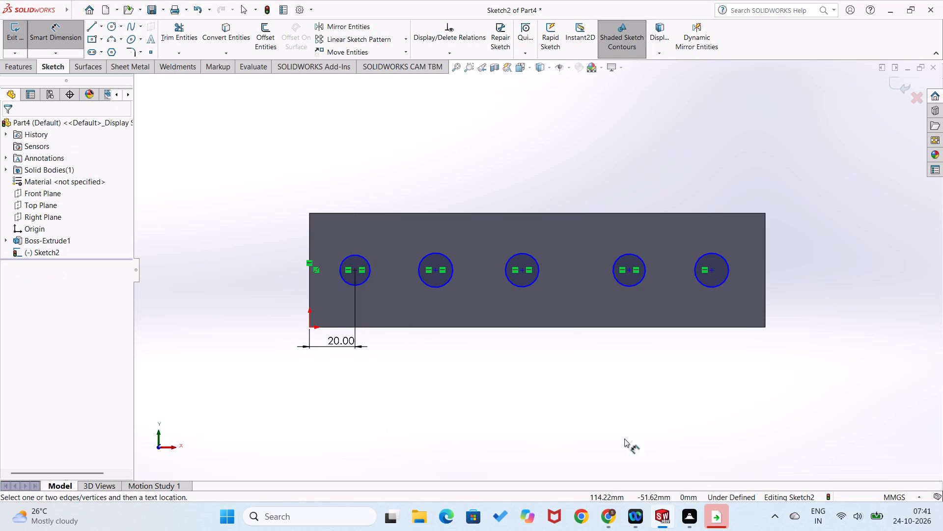
Dimension the distance between the first and second circle centres to 30 mm.
drag(353, 268, 359, 269)
click(438, 269)
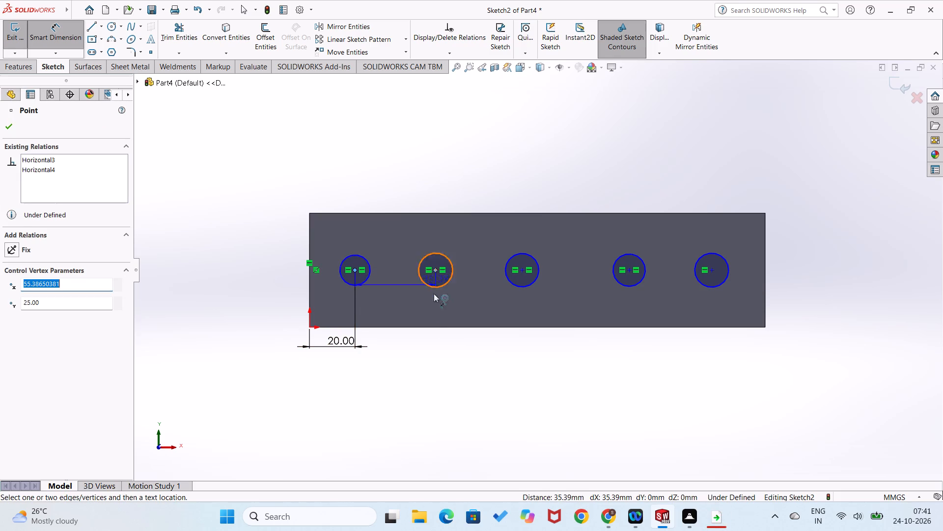
click(421, 349)
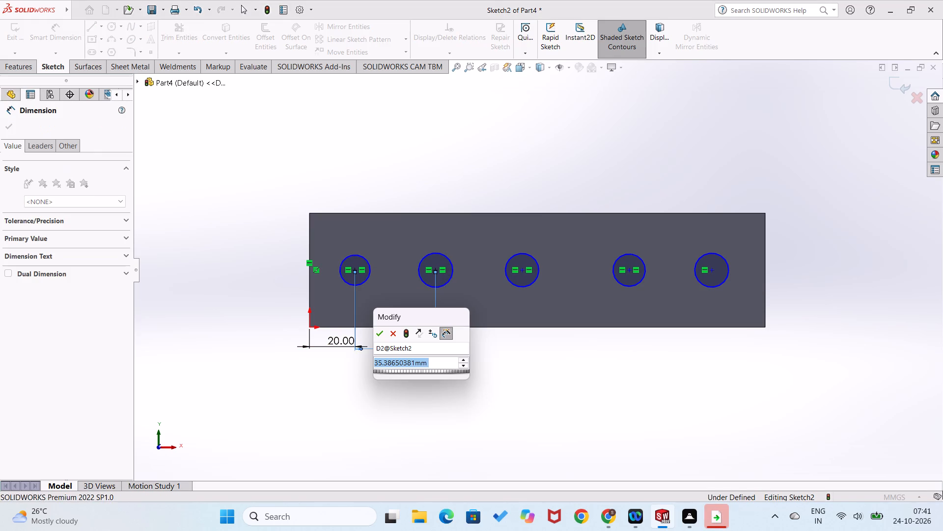
text(30)
key(Return)
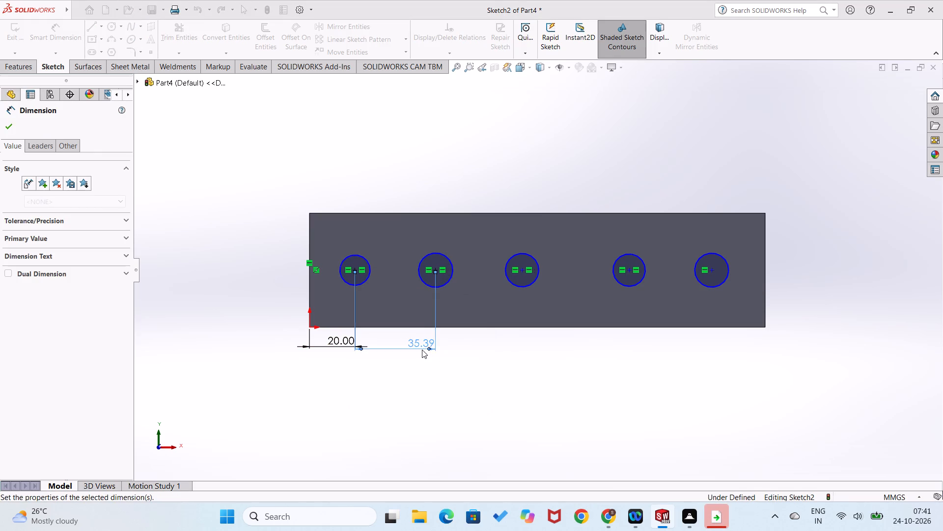
click(442, 381)
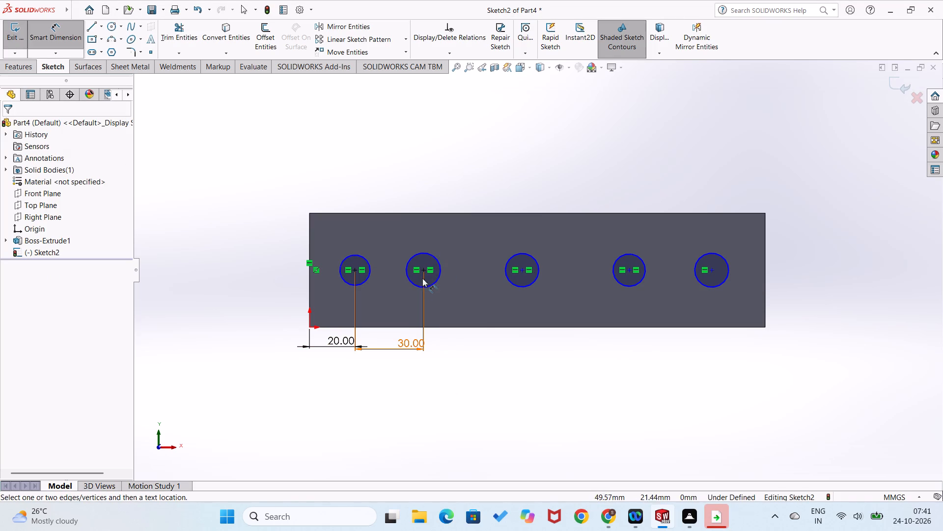
Dimension the distance between the second and third circle centres to 40 mm.
click(424, 270)
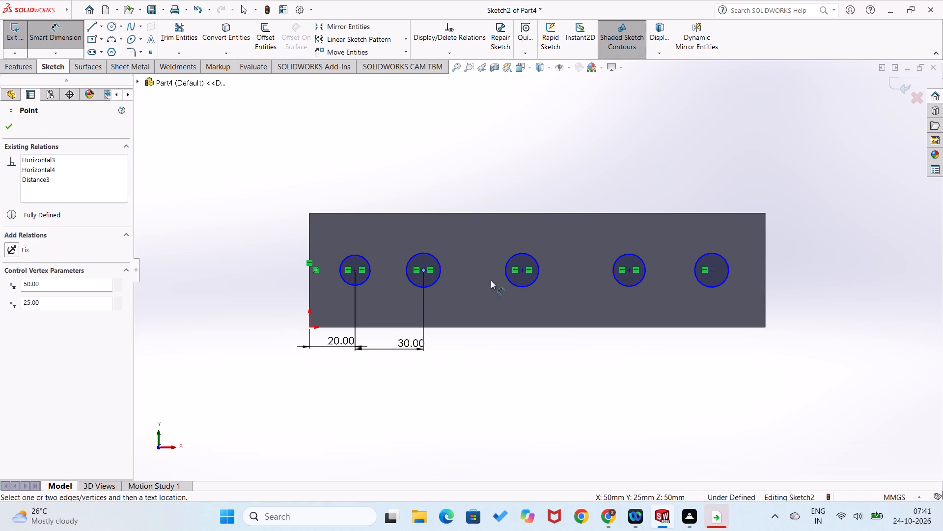
click(524, 269)
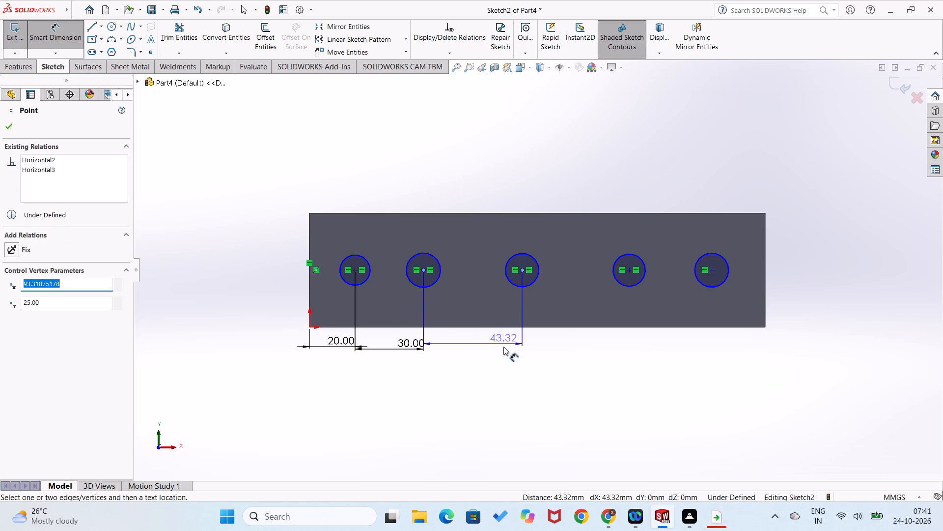
click(503, 350)
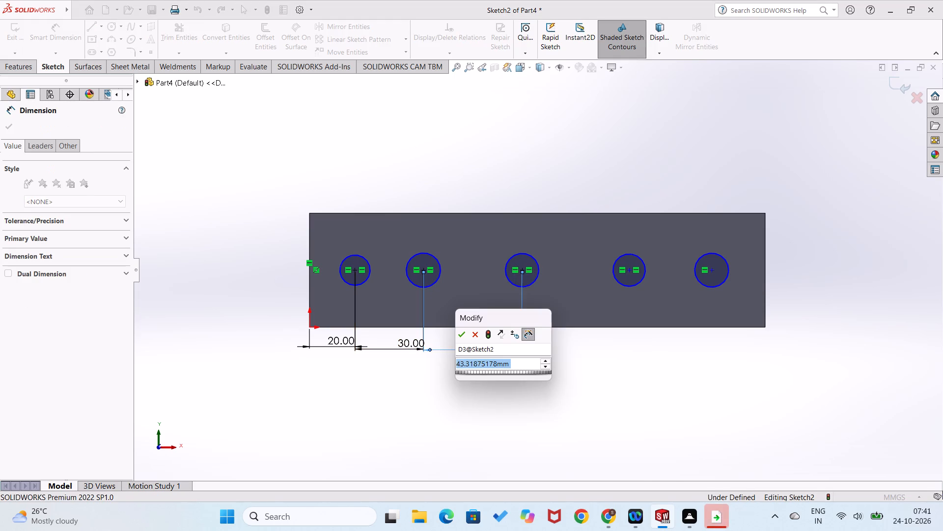
text(40)
key(Return)
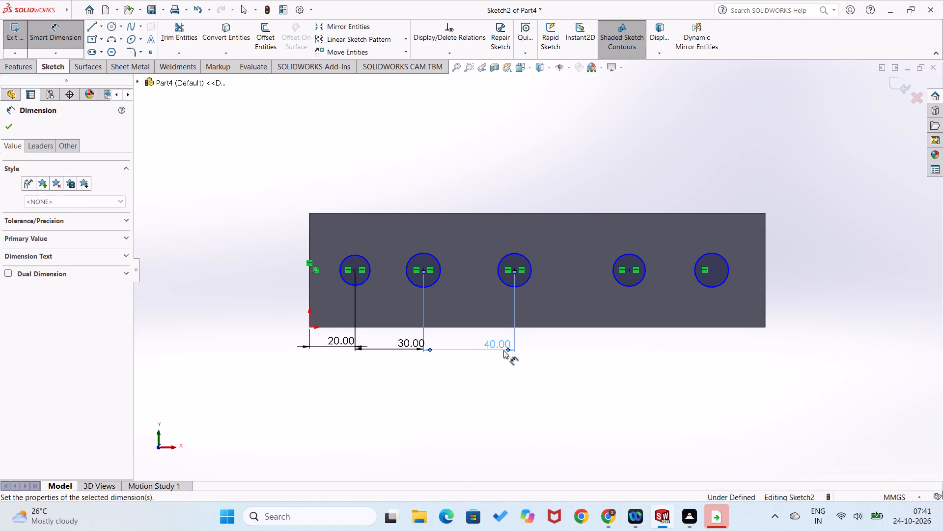
click(501, 392)
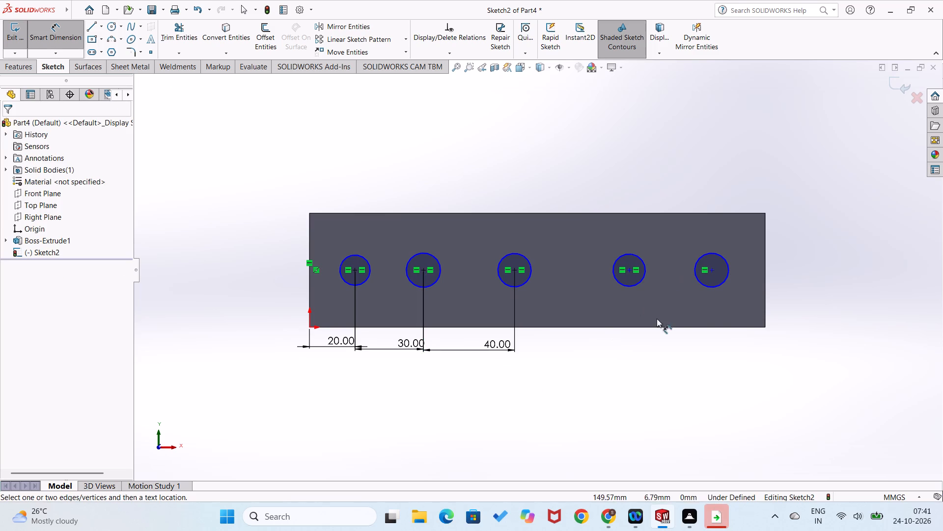
Dimension the fifth circle's centre at a horizontal distance of 30 mm from the block's lower-right corner.
click(766, 326)
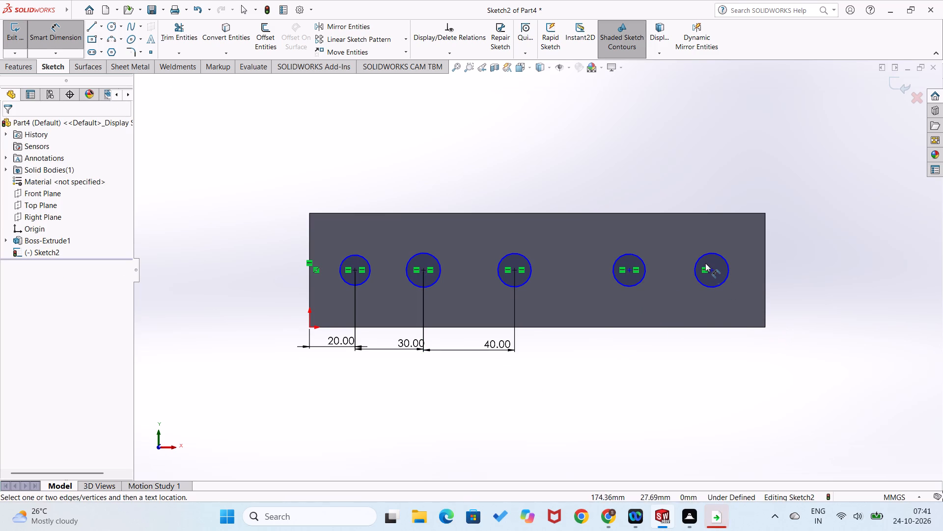
click(712, 268)
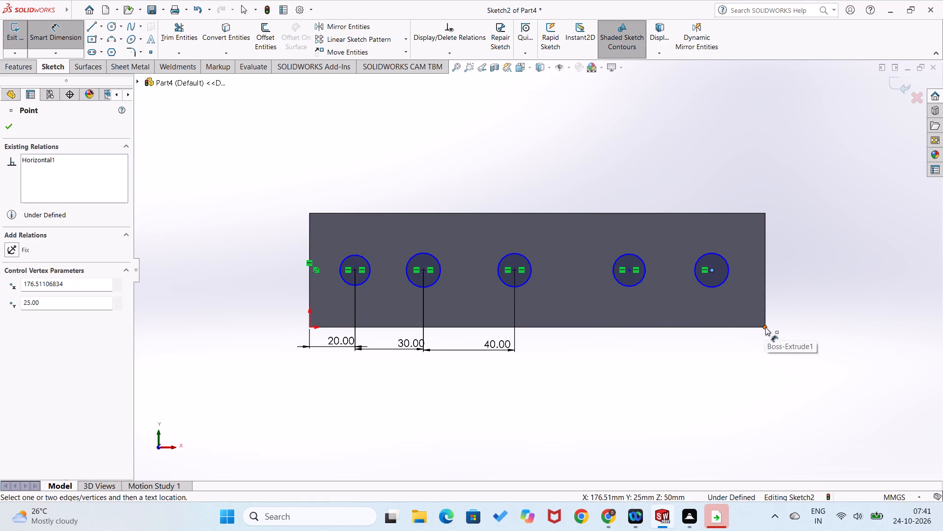
click(765, 327)
click(737, 360)
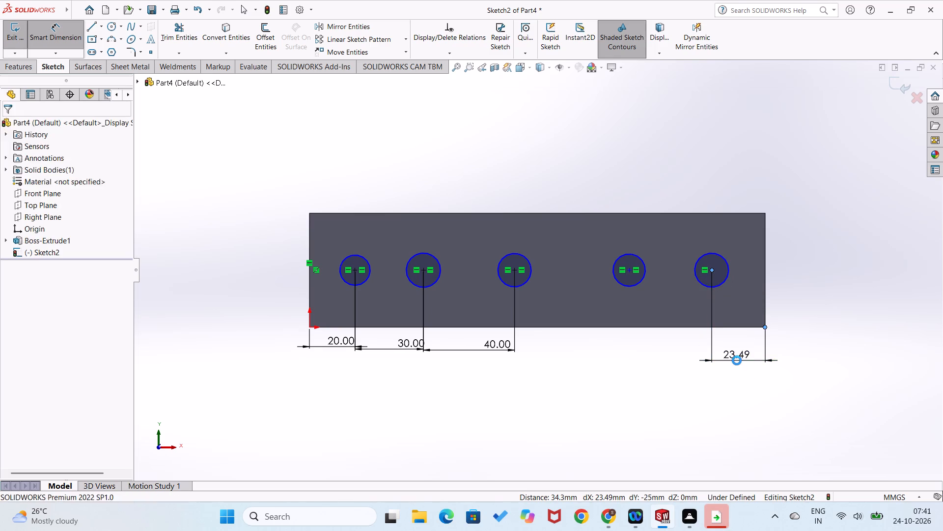
text(30)
key(Return)
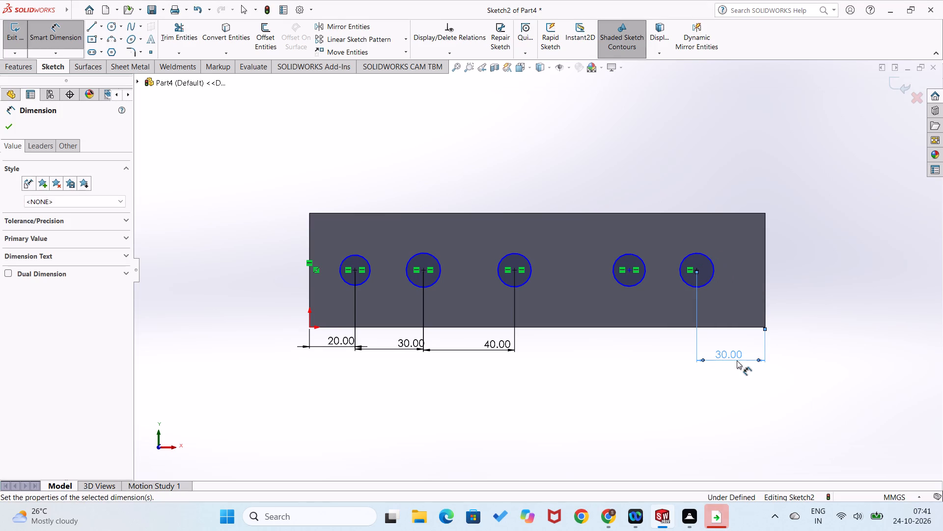
Dimension the distance between the third and fourth circle centres to 30 mm.
click(618, 388)
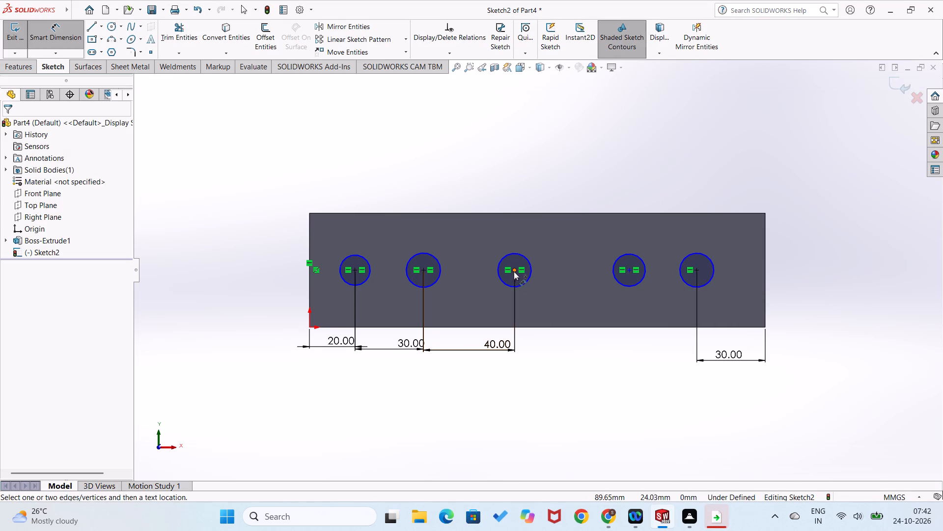
click(513, 270)
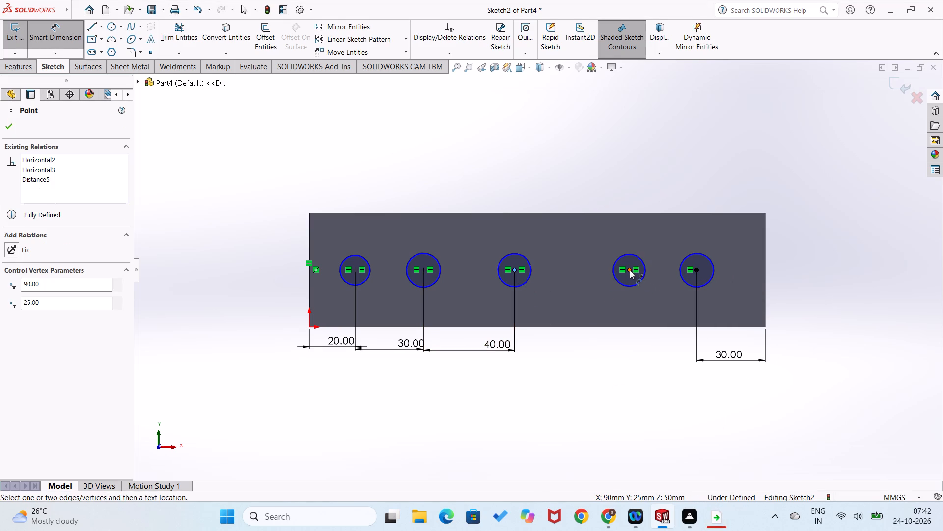
click(630, 270)
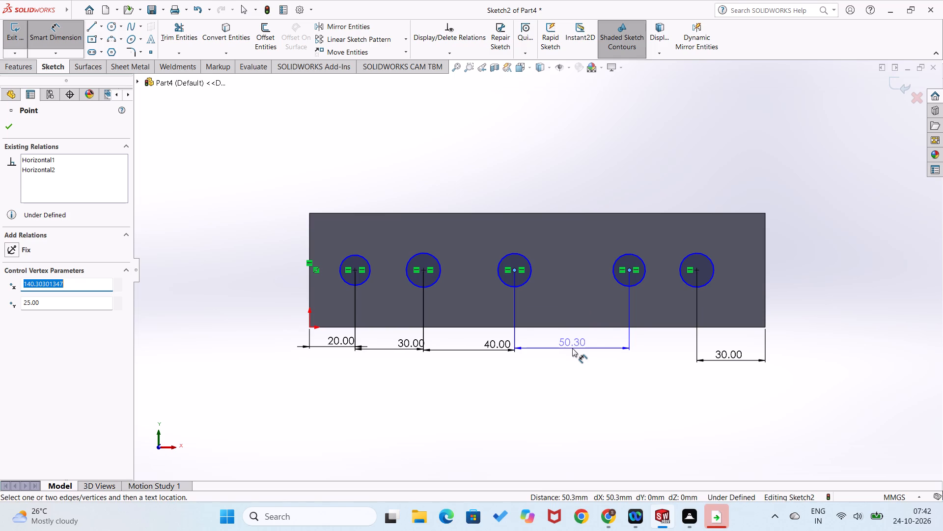
click(572, 348)
text(30)
key(Return)
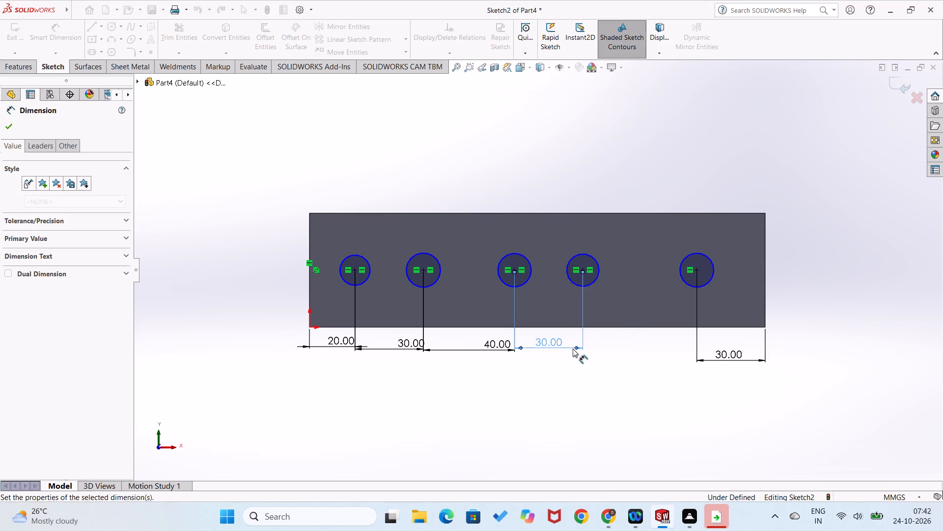
click(579, 381)
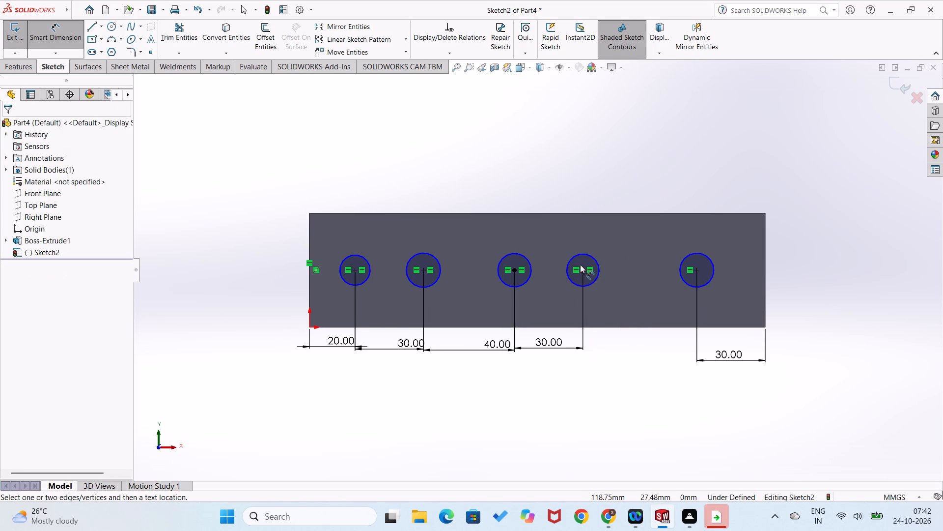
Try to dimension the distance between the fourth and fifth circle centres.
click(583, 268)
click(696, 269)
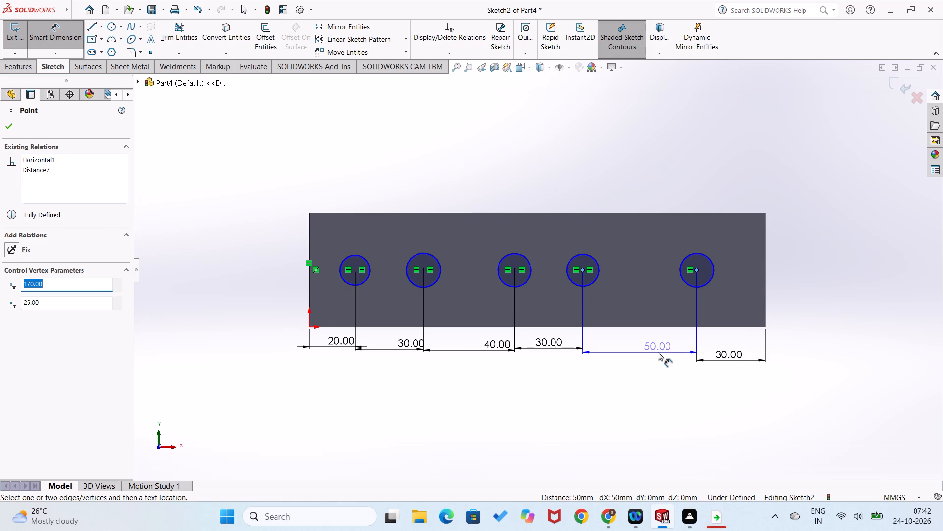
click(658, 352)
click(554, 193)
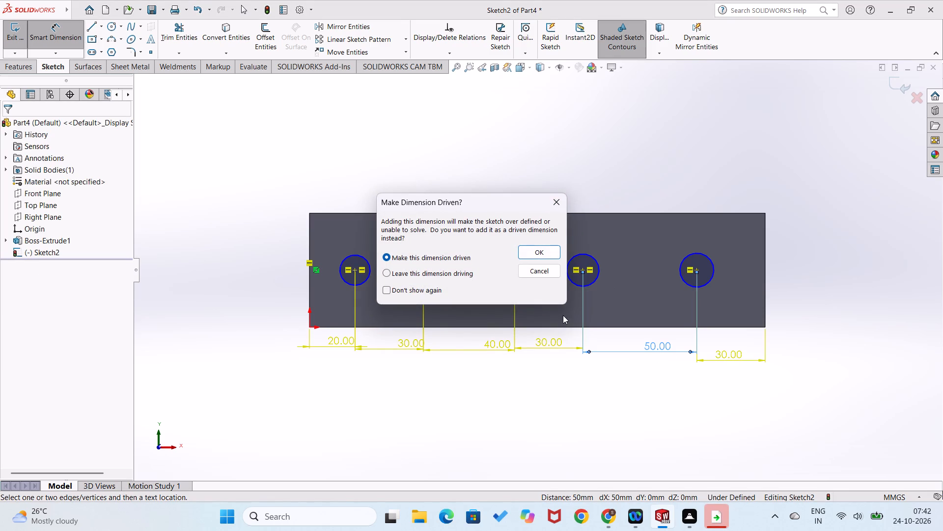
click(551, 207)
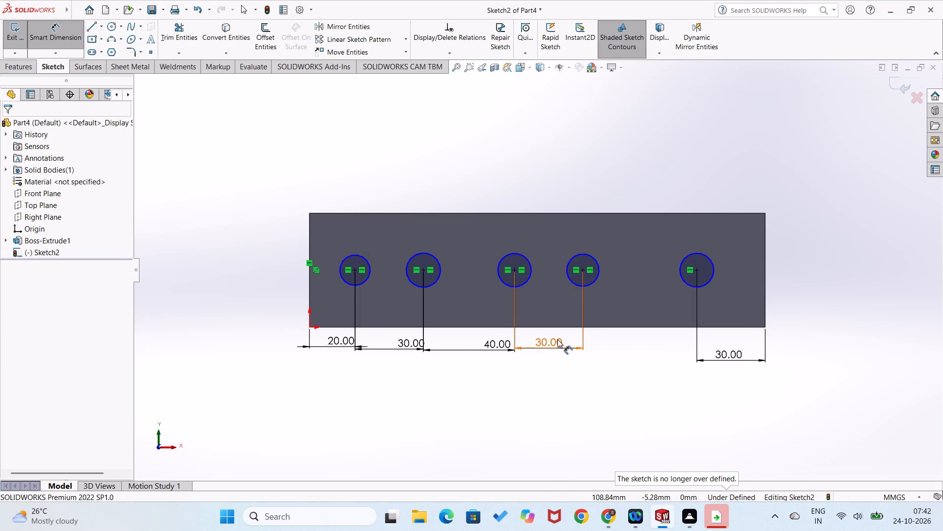
Set the three centre-to-centre distances between the first four circles to 35 mm each.
double_click(553, 343)
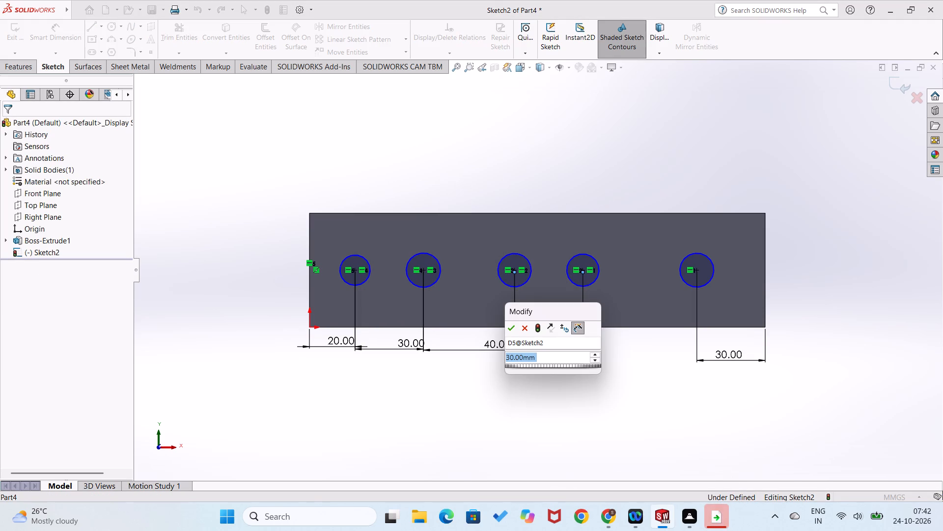
text(35)
key(Return)
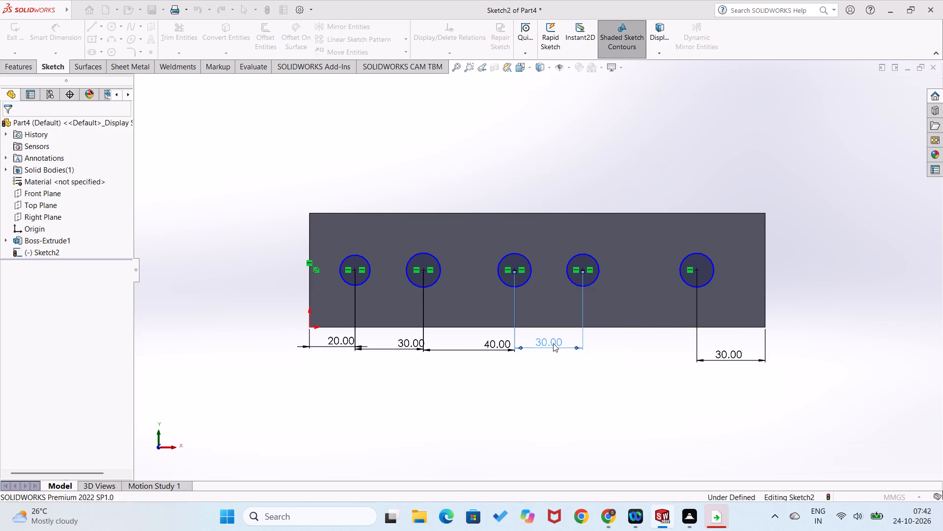
double_click(501, 348)
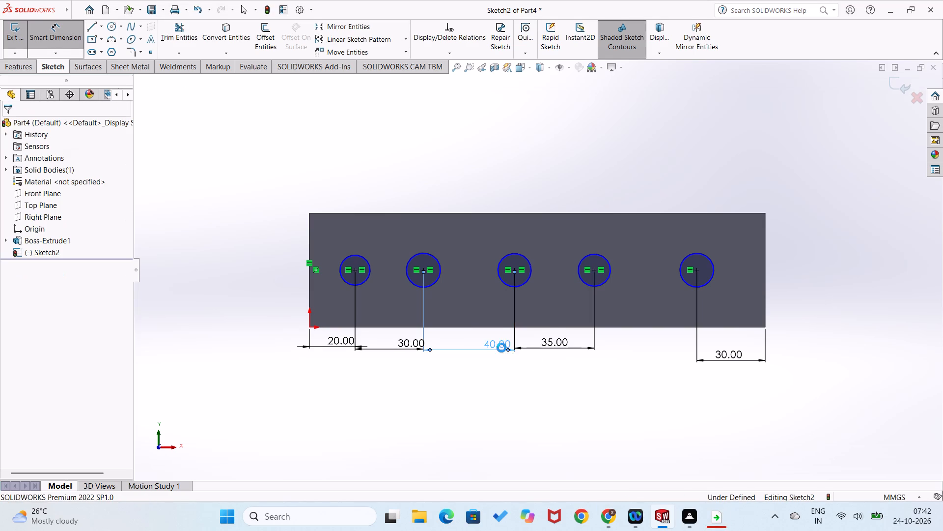
text(35)
key(Return)
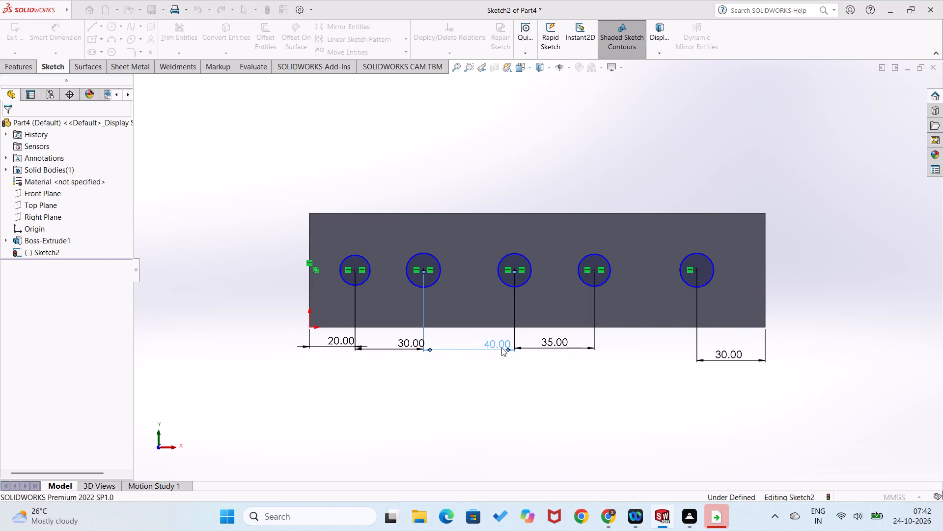
click(409, 349)
click(409, 349)
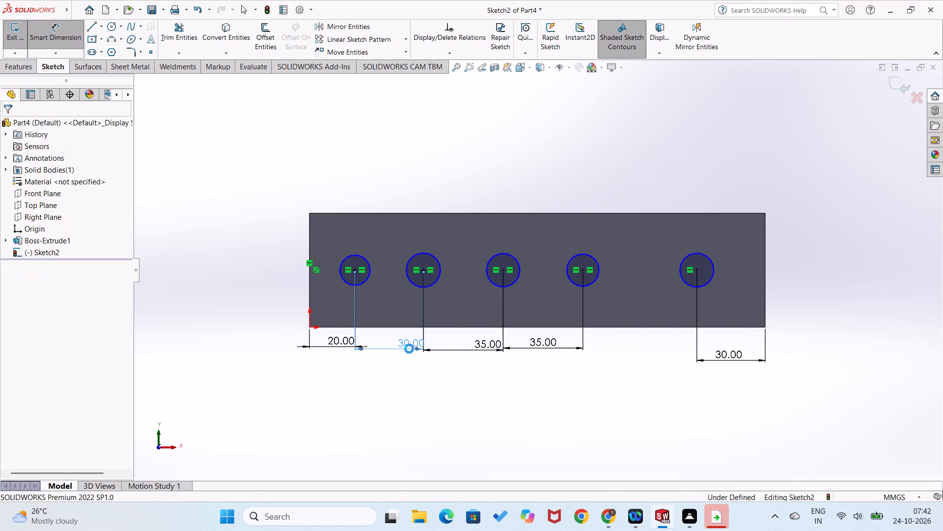
text(35)
key(Return)
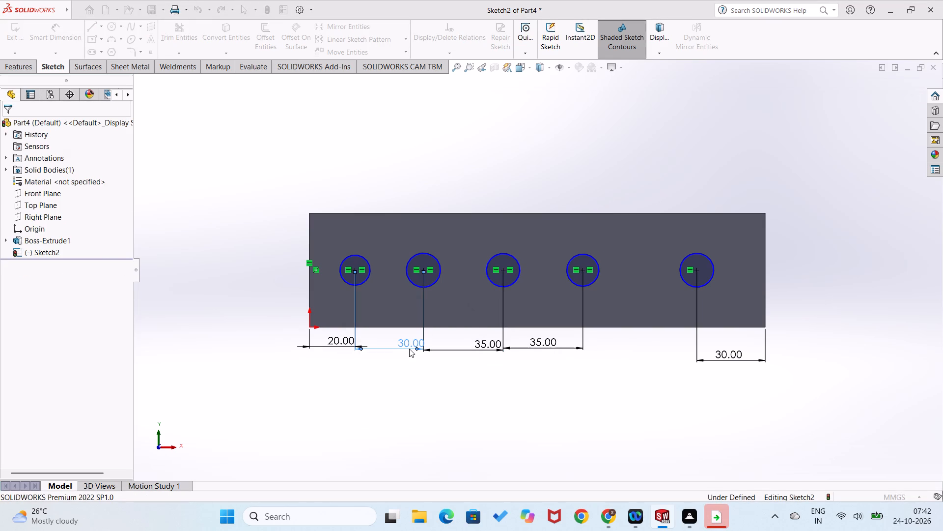
Set the first circle centre's horizontal distance from the block's lower-left corner to 30 mm.
double_click(338, 342)
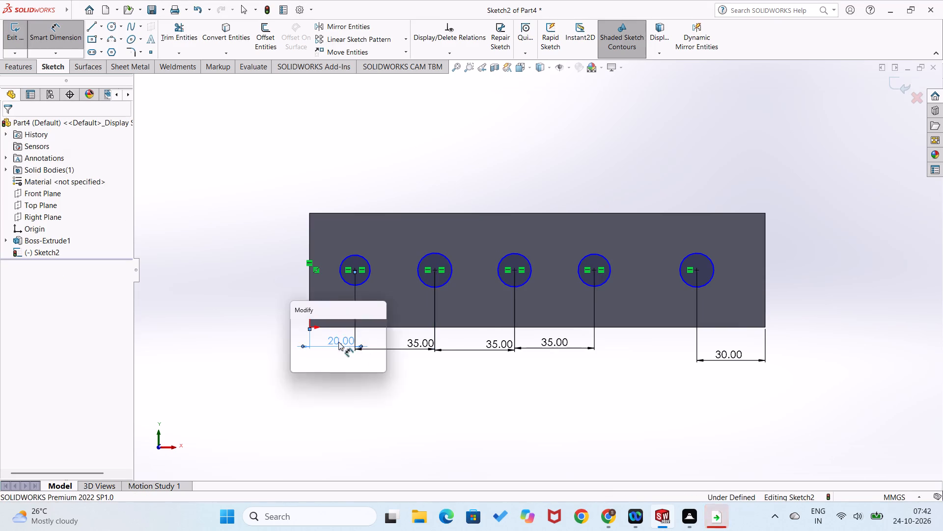
text(30)
key(Return)
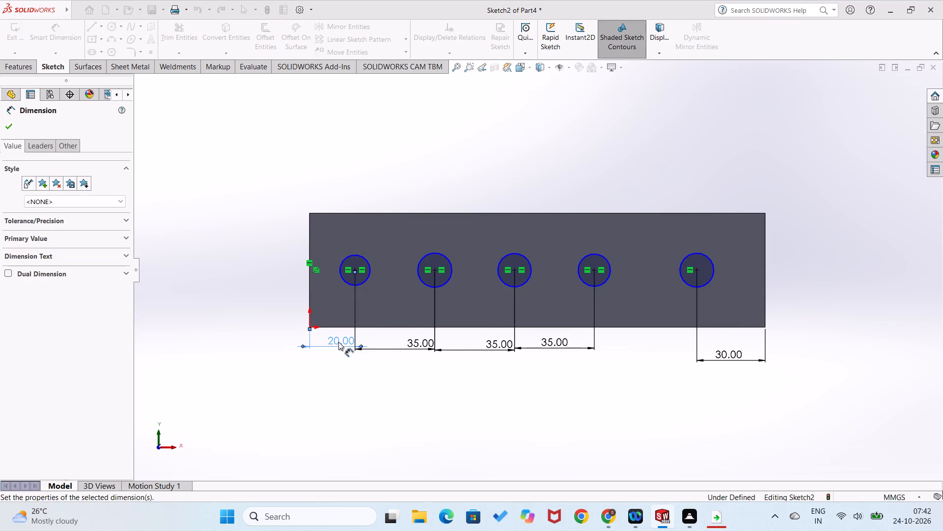
click(367, 393)
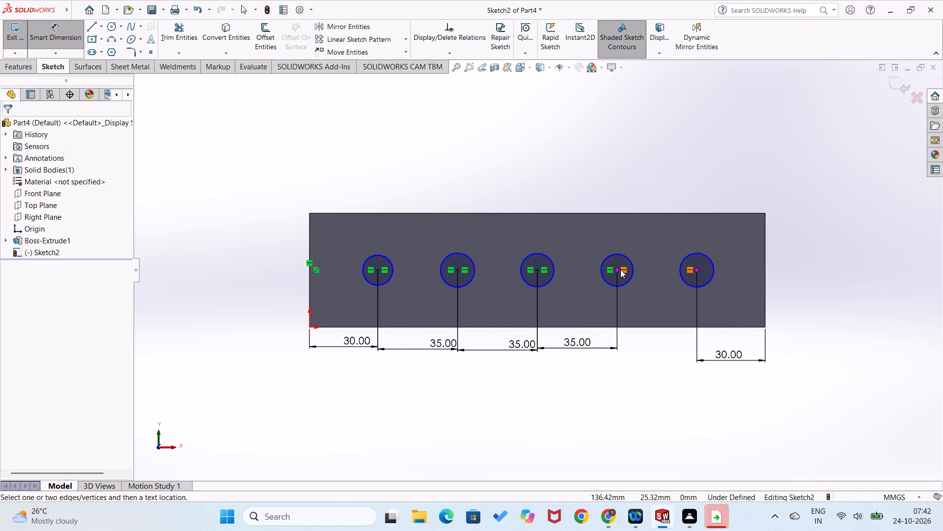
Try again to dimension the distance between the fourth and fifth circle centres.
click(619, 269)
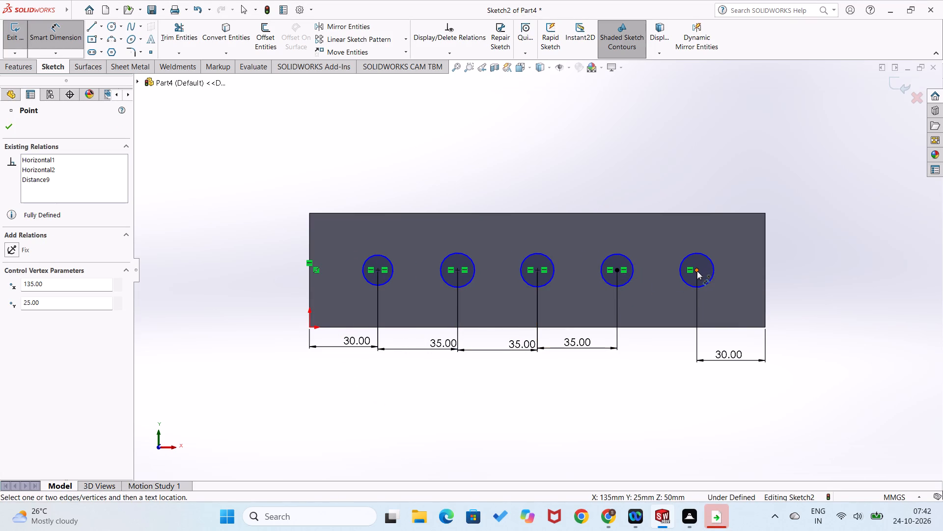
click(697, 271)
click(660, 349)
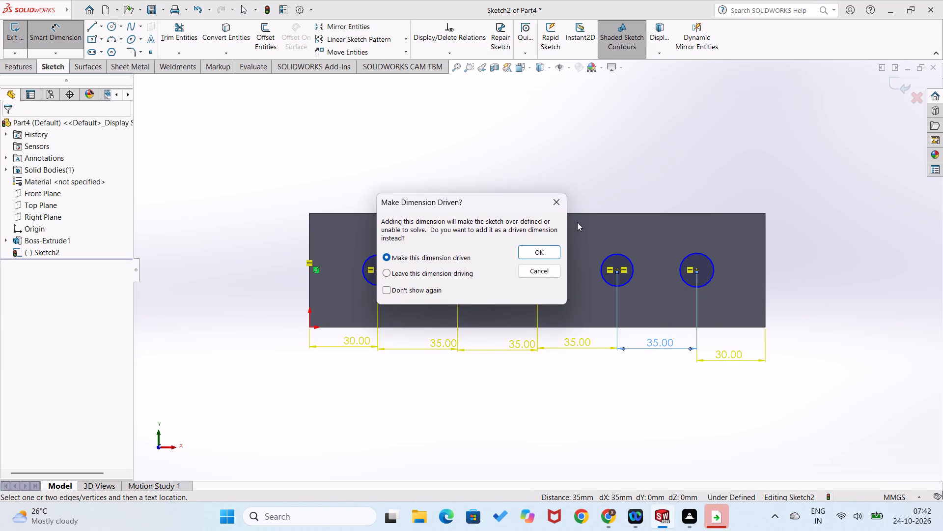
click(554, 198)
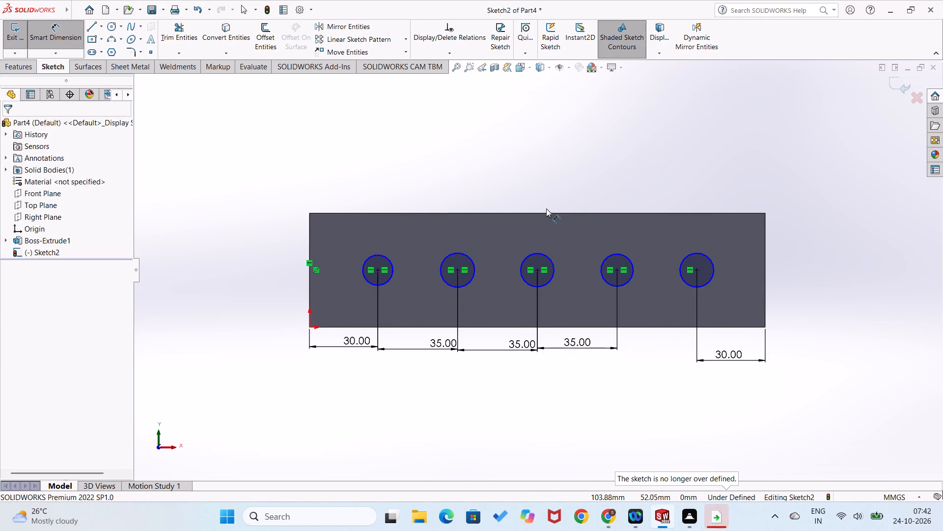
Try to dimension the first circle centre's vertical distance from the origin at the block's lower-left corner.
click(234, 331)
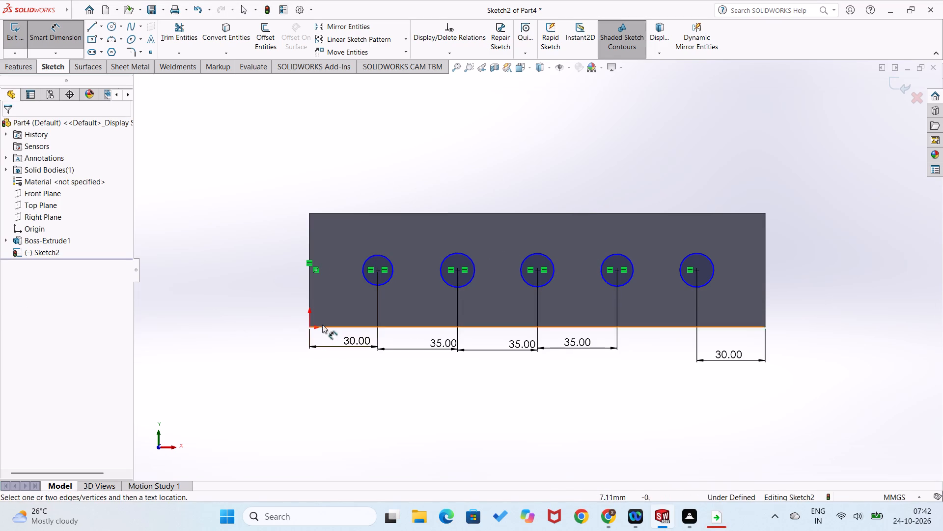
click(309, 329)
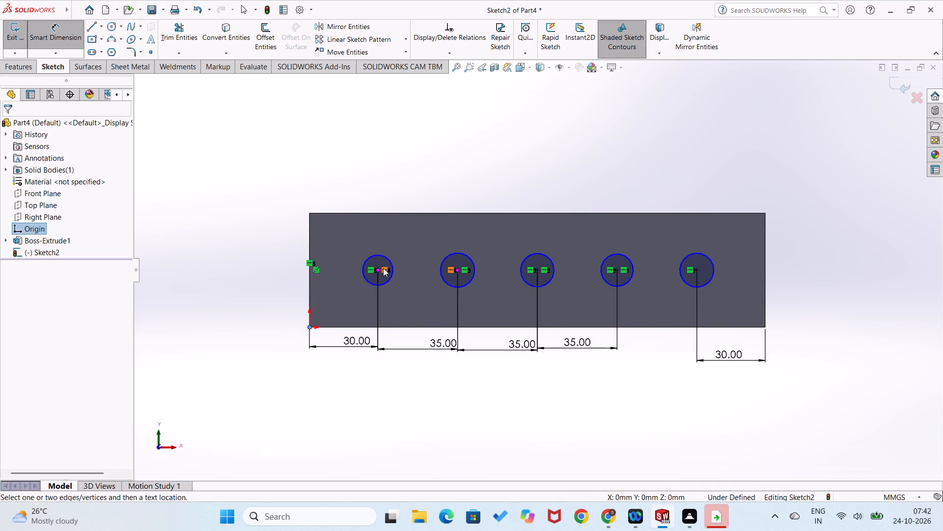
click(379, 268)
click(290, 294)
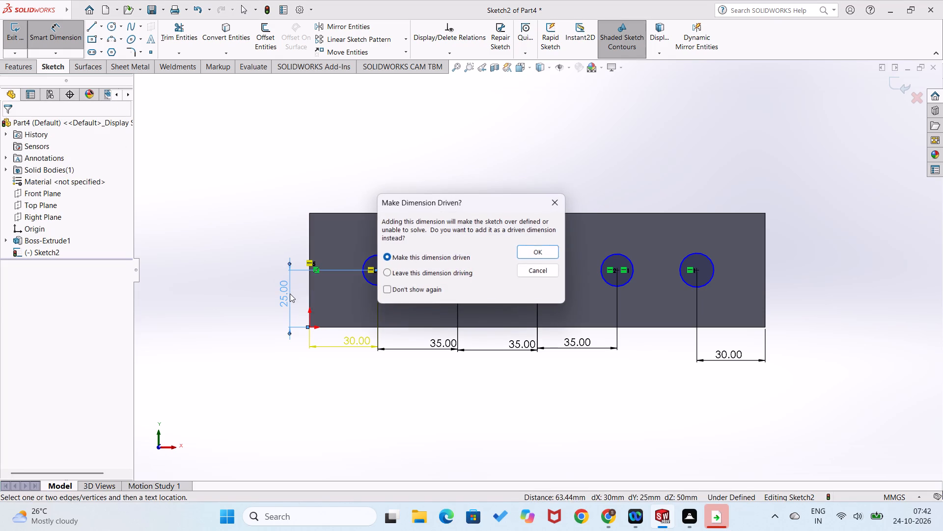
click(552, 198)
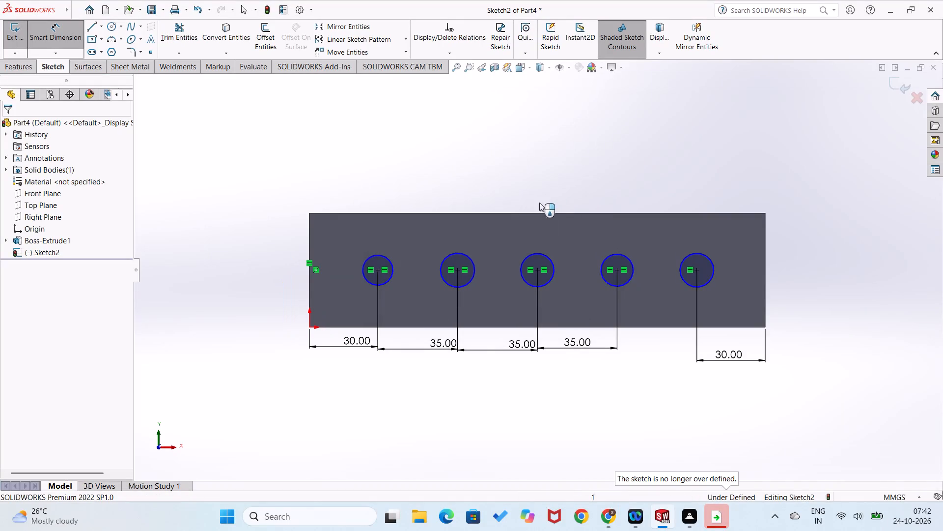
Dimension the diameters of the first, second and third circles to 10 mm each.
click(392, 267)
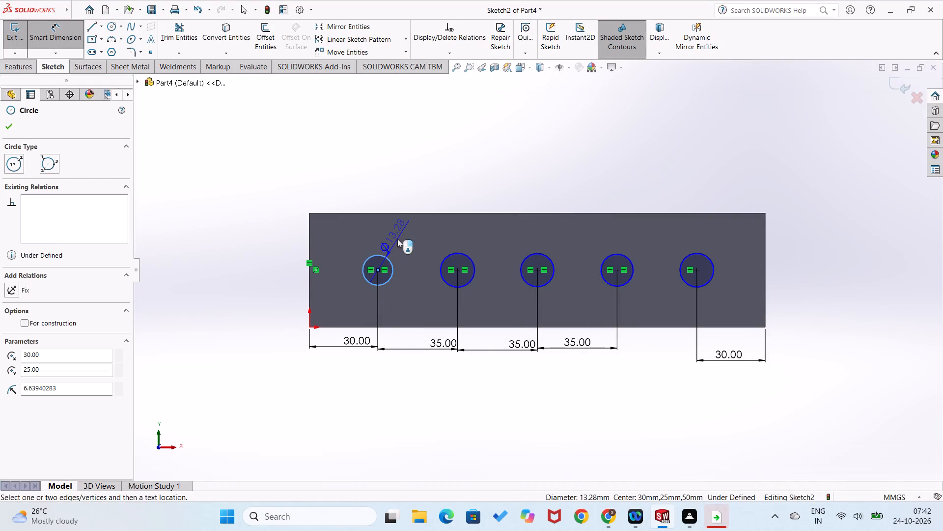
click(397, 239)
text(10)
key(Return)
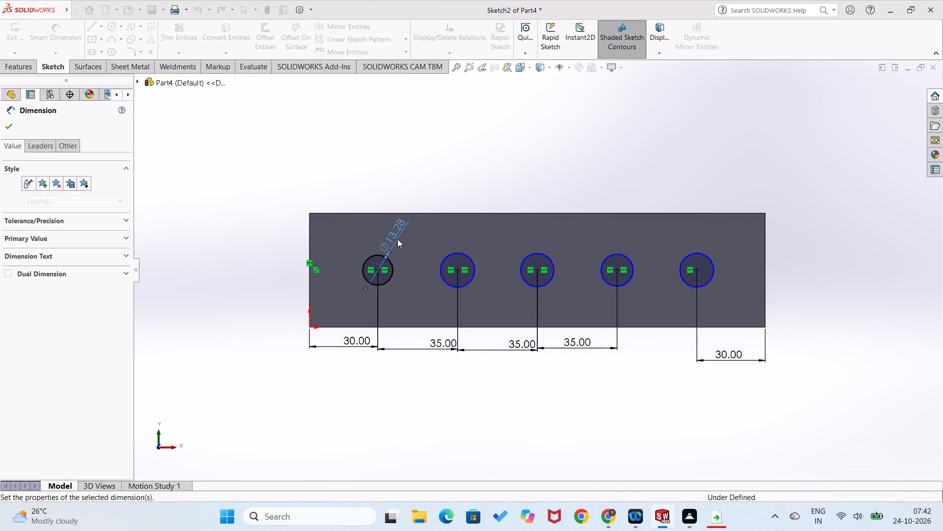
click(443, 264)
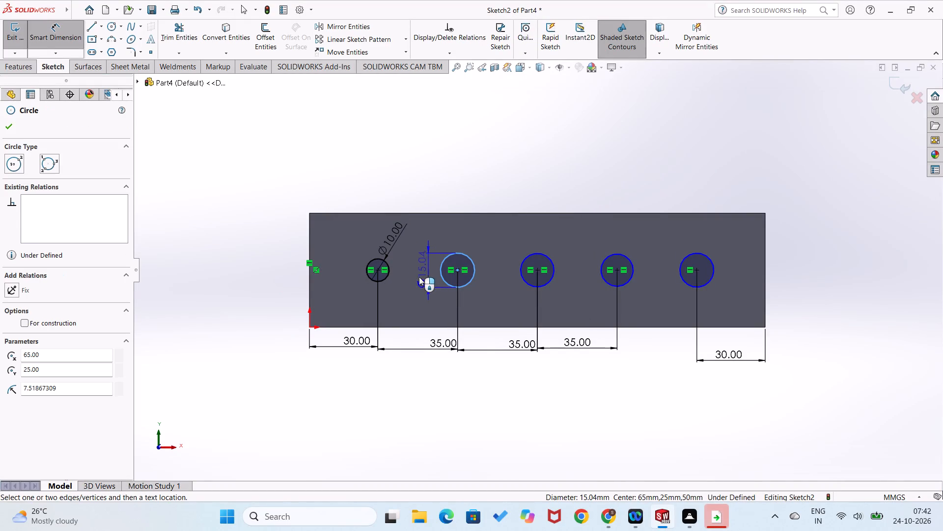
click(419, 277)
text(10)
key(Return)
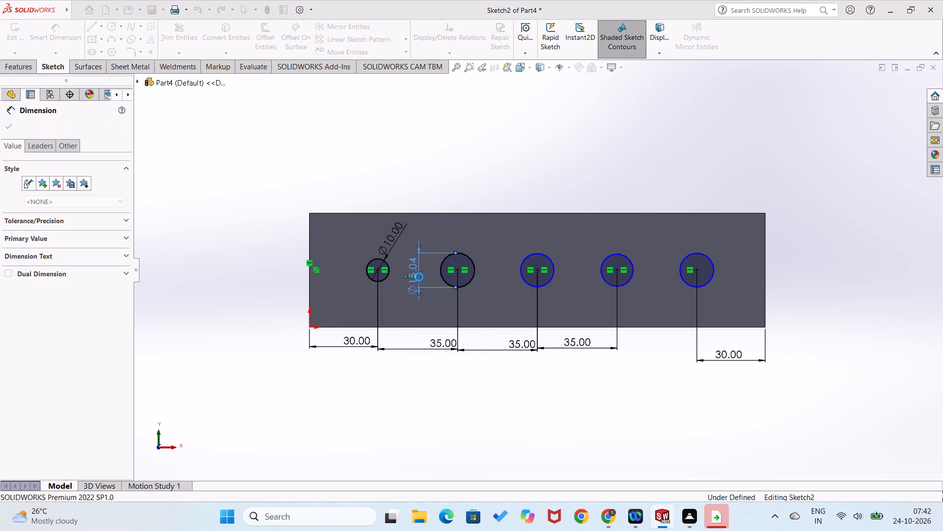
click(531, 284)
click(522, 291)
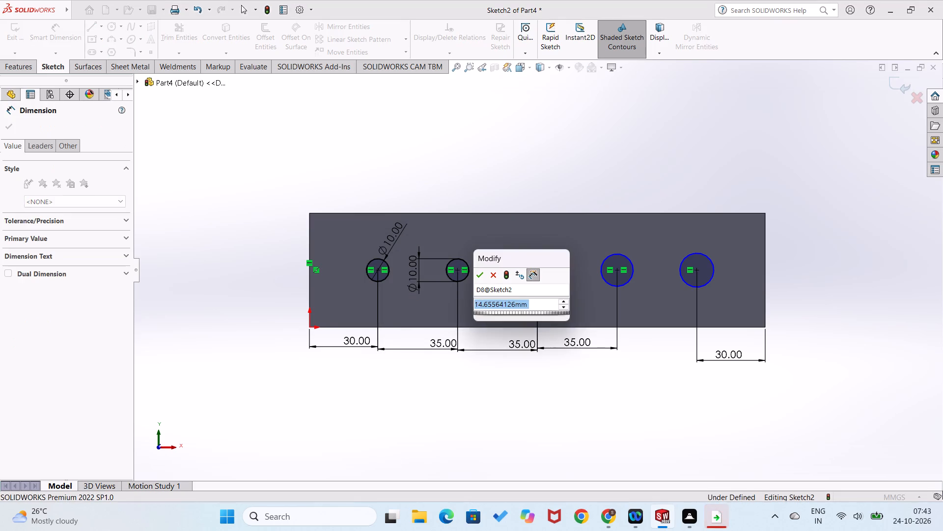
text(10)
key(Return)
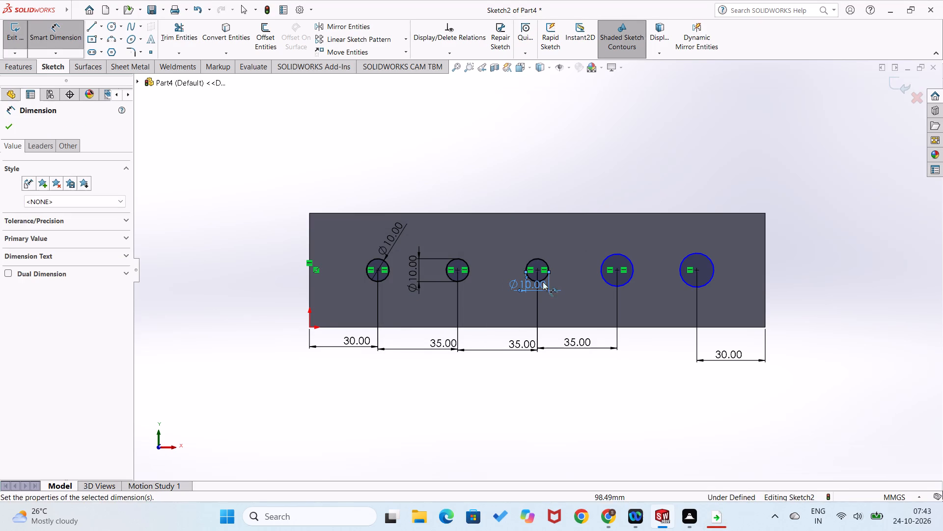
Dimension the diameters of the fourth and fifth circles to 10 mm each.
click(601, 279)
click(597, 306)
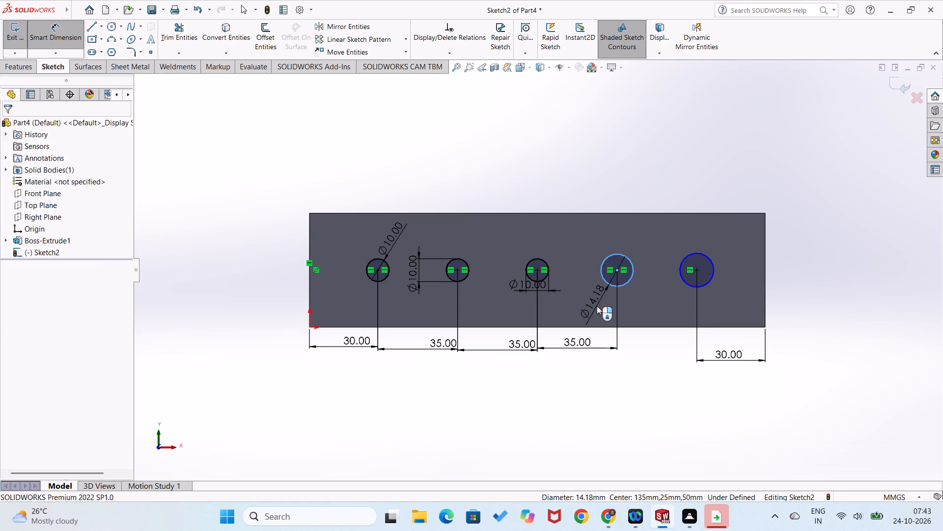
text(10)
key(Return)
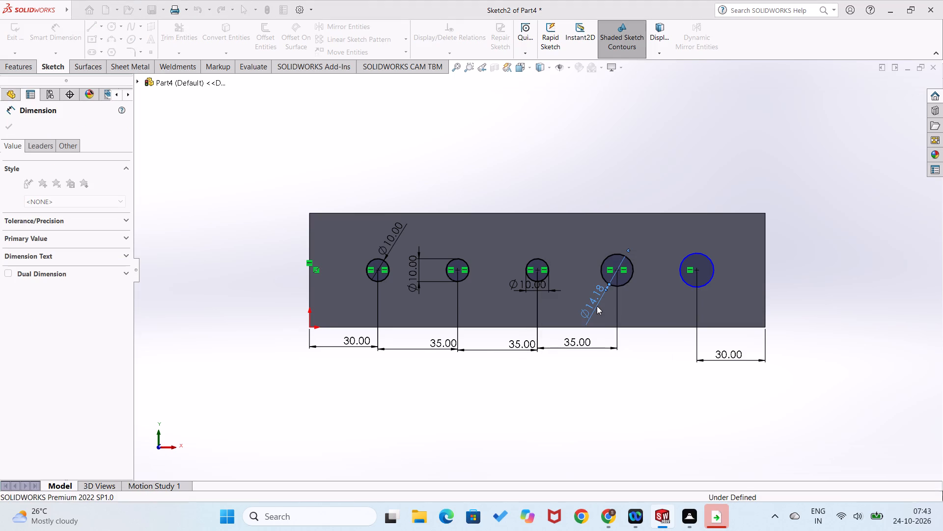
click(682, 281)
click(672, 298)
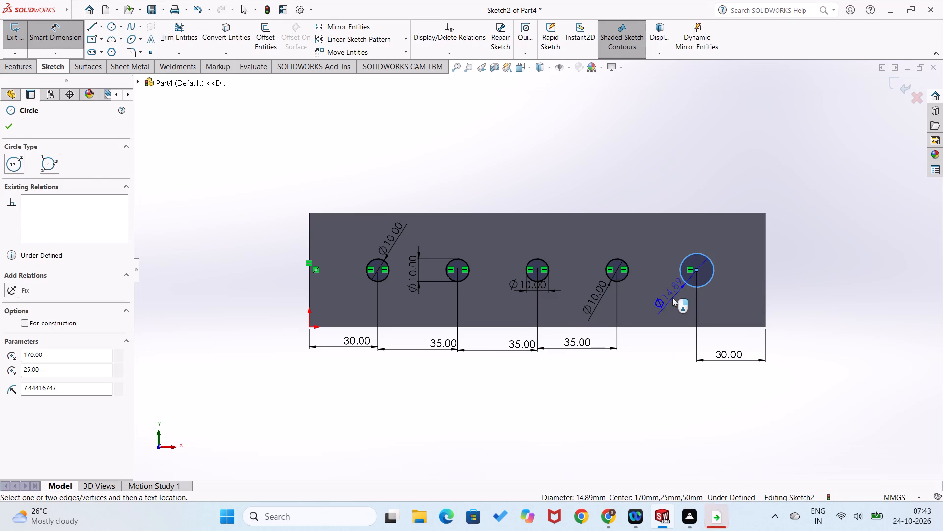
text(10)
key(Return)
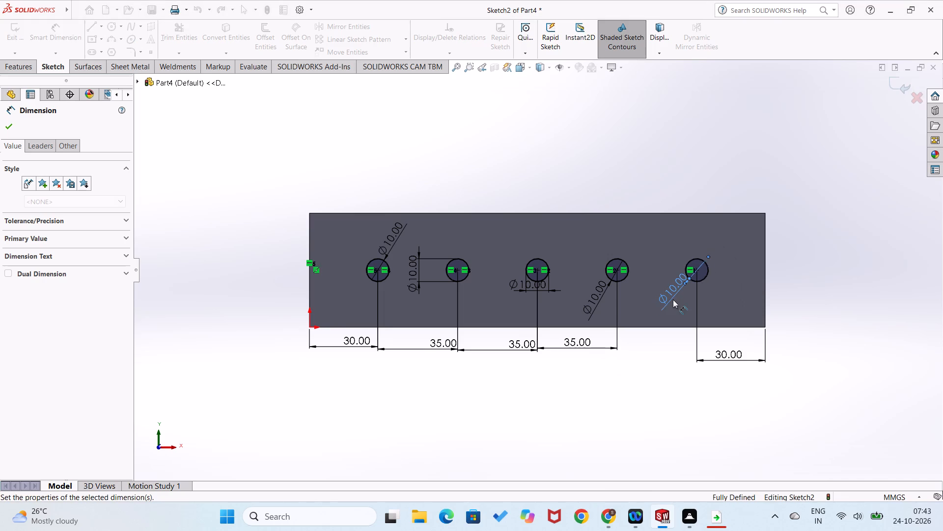
click(222, 264)
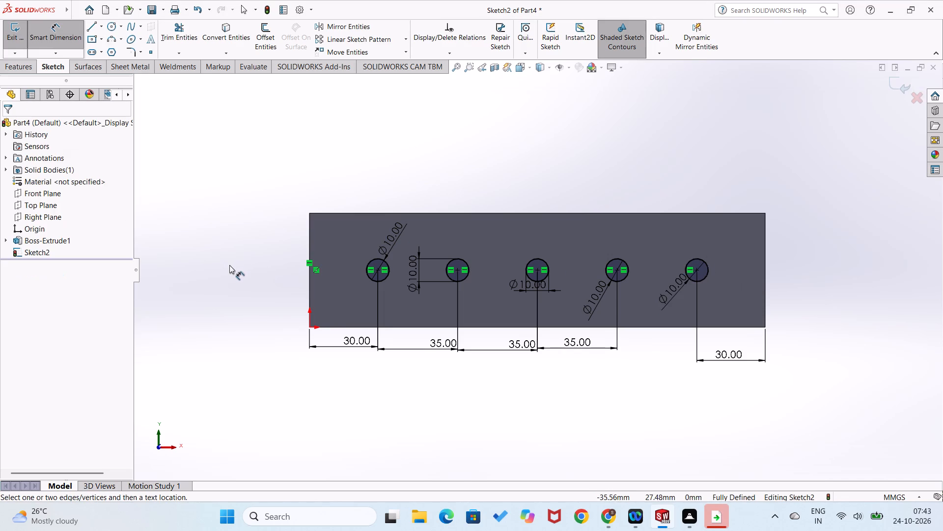
Cut-extrude the five-circle sketch 50 mm blind through the block.
middle_drag(235, 278, 292, 351)
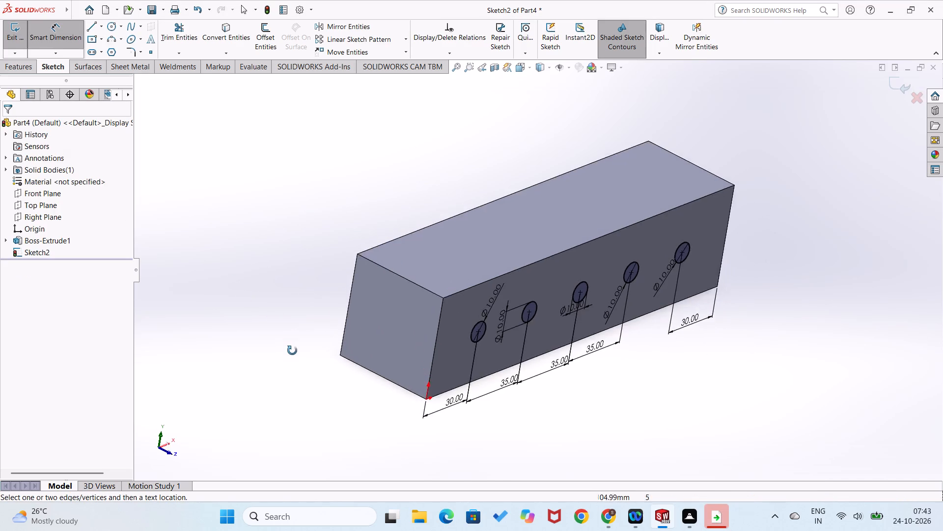
middle_drag(292, 351, 295, 360)
scroll(295, 360, up, 1)
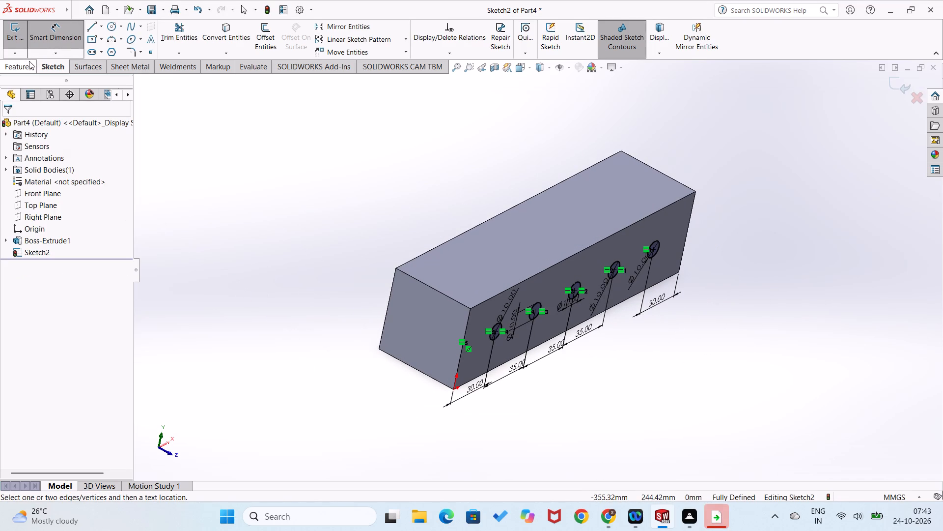
click(27, 65)
click(170, 42)
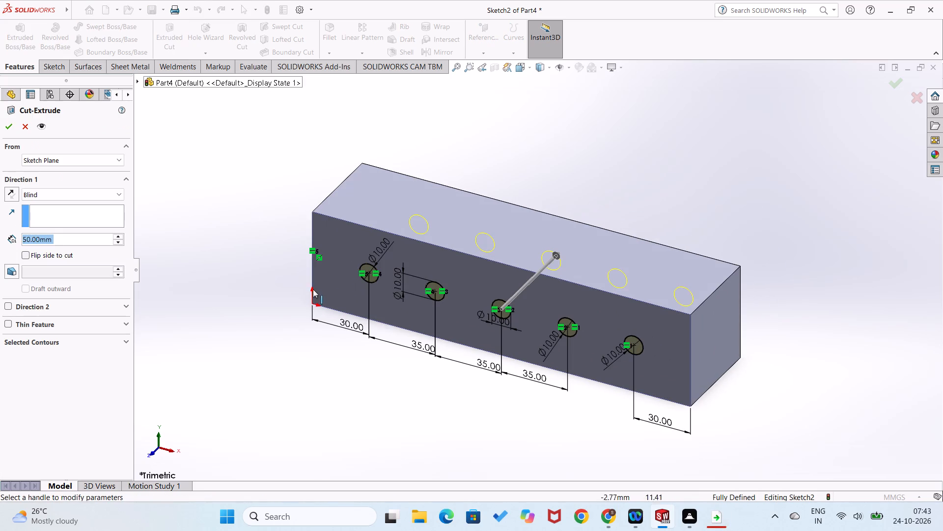
middle_drag(313, 293, 235, 409)
scroll(266, 382, up, 1)
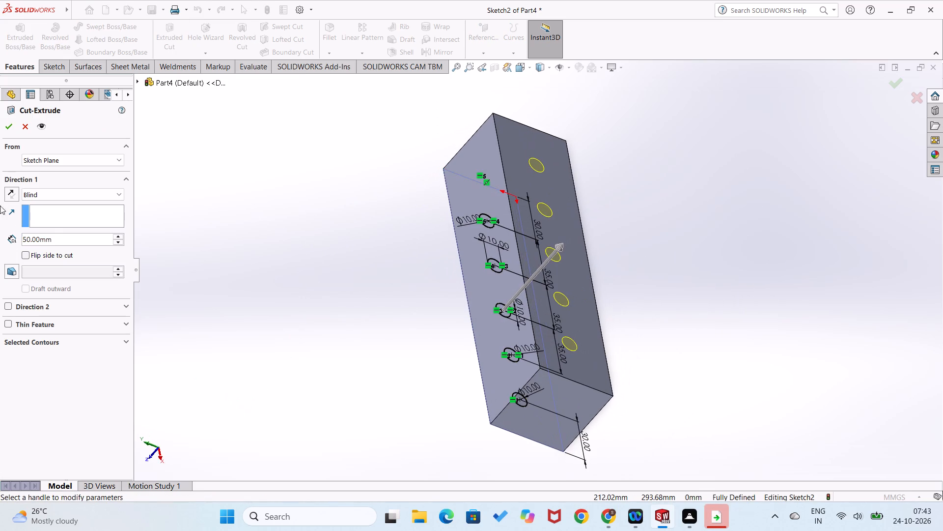
click(9, 130)
click(286, 307)
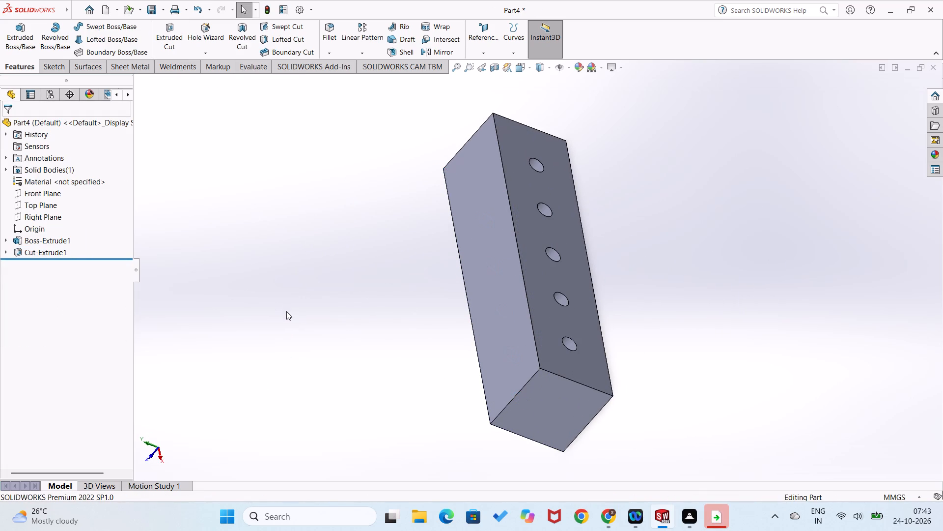
Start a sketch on the block's top face and draw two vertically aligned circles near its left end, radii about 4.6 and 5.5 mm.
middle_drag(287, 314, 358, 375)
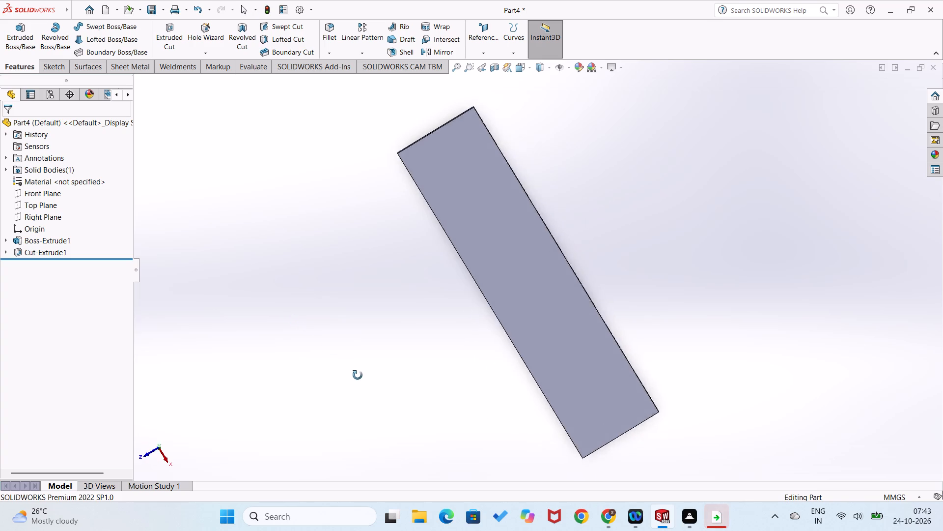
middle_drag(358, 375, 359, 376)
right_click(478, 213)
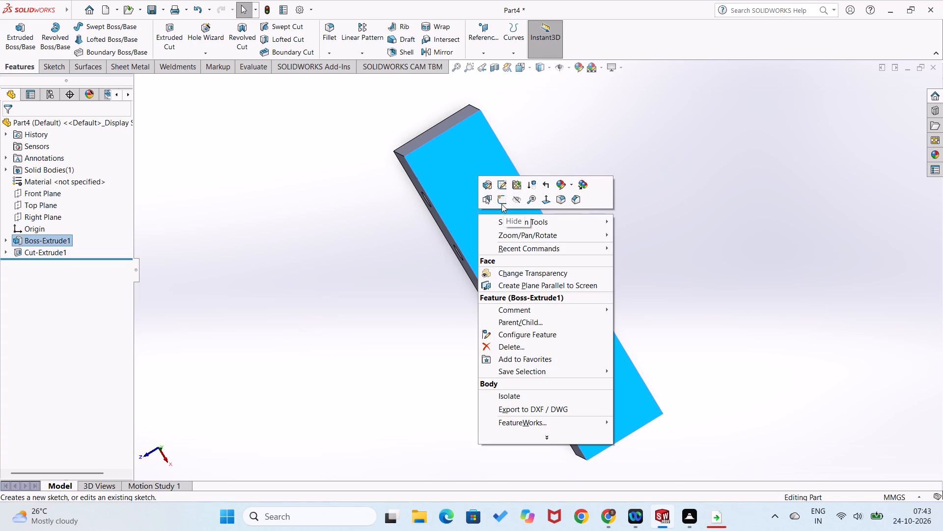
click(499, 201)
click(351, 182)
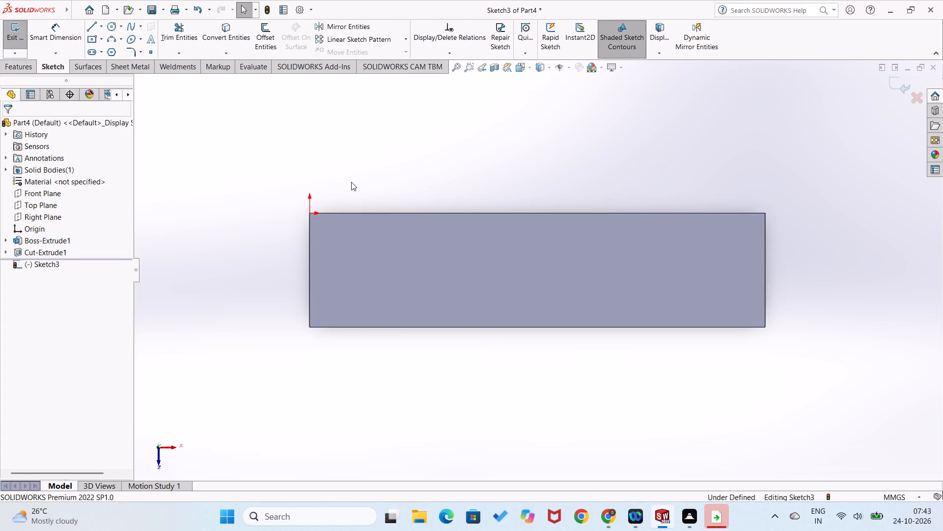
right_drag(362, 181, 420, 158)
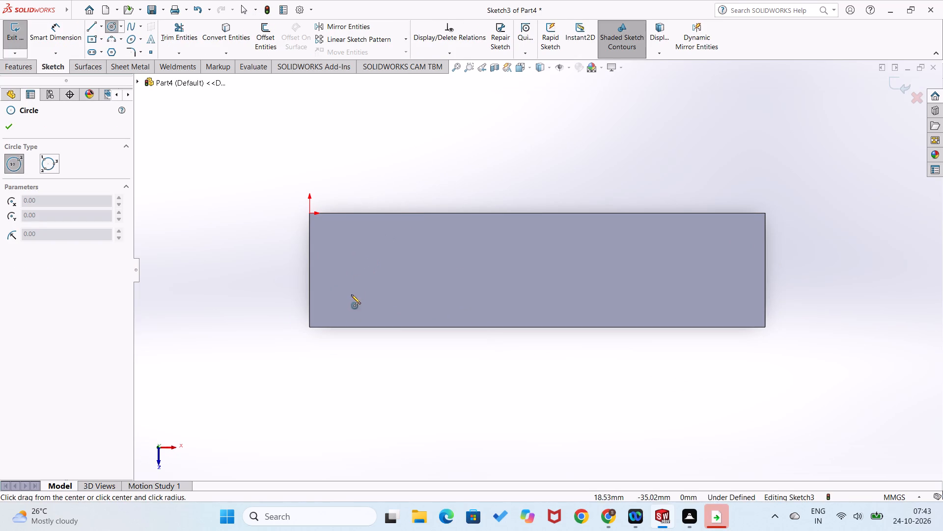
click(342, 304)
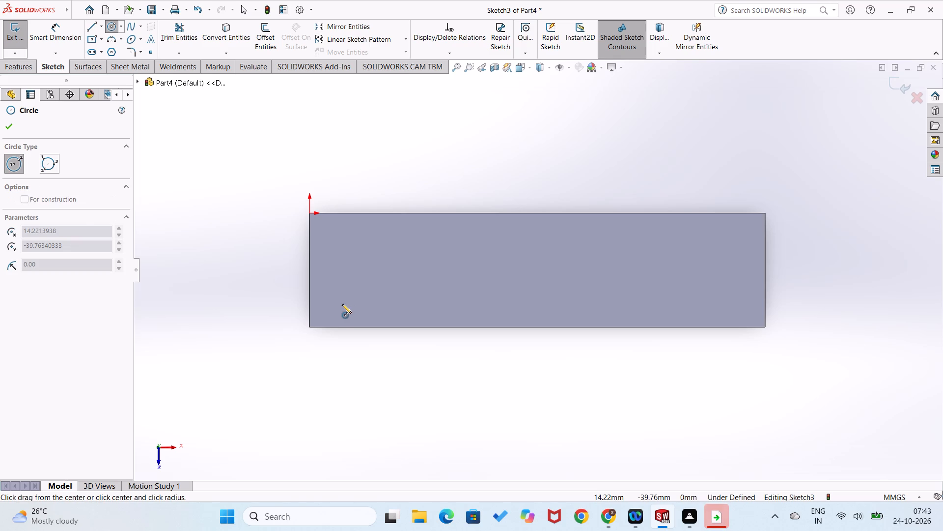
click(347, 313)
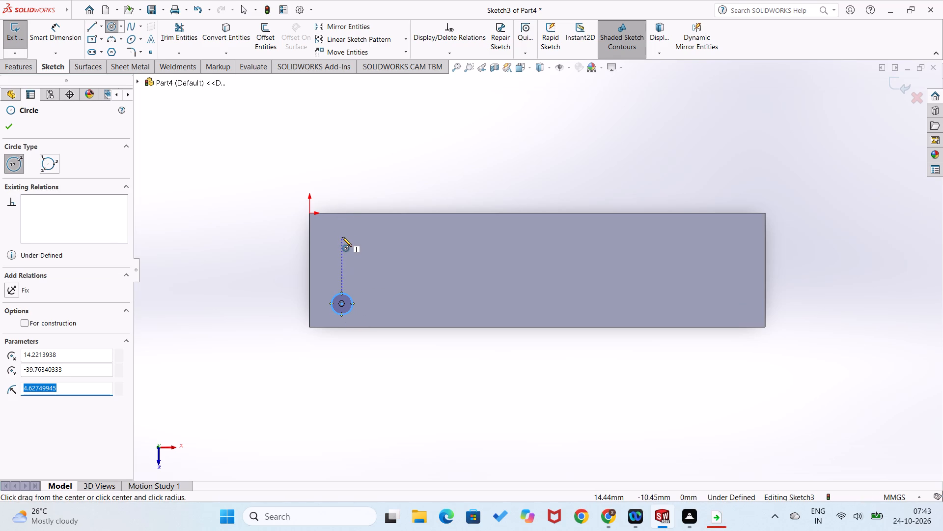
click(342, 237)
click(353, 243)
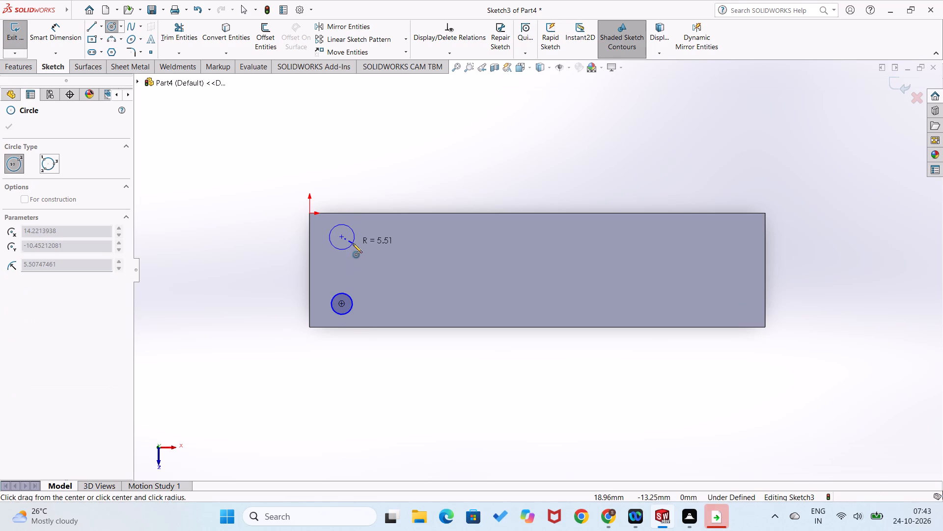
Draw a horizontal construction line through the lower circle's centre, spanning the face from its left edge to its right edge.
right_drag(381, 371, 280, 411)
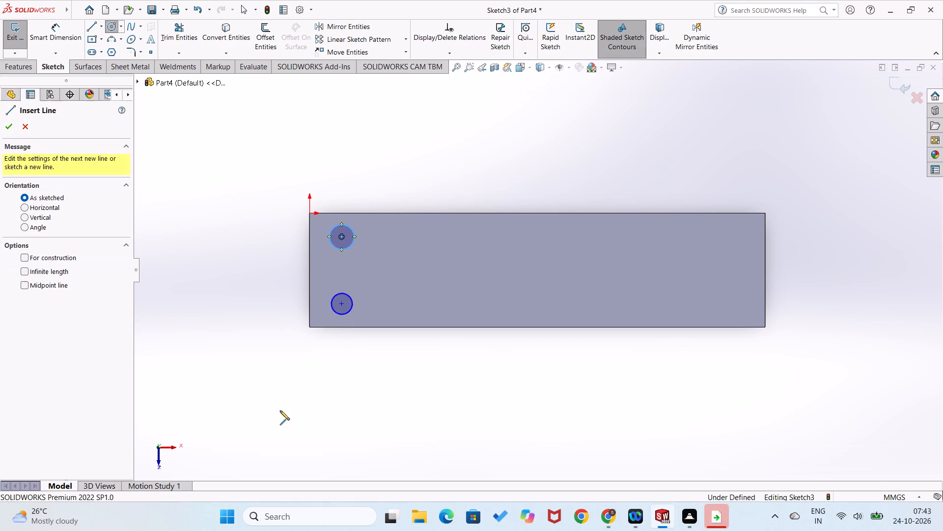
click(308, 302)
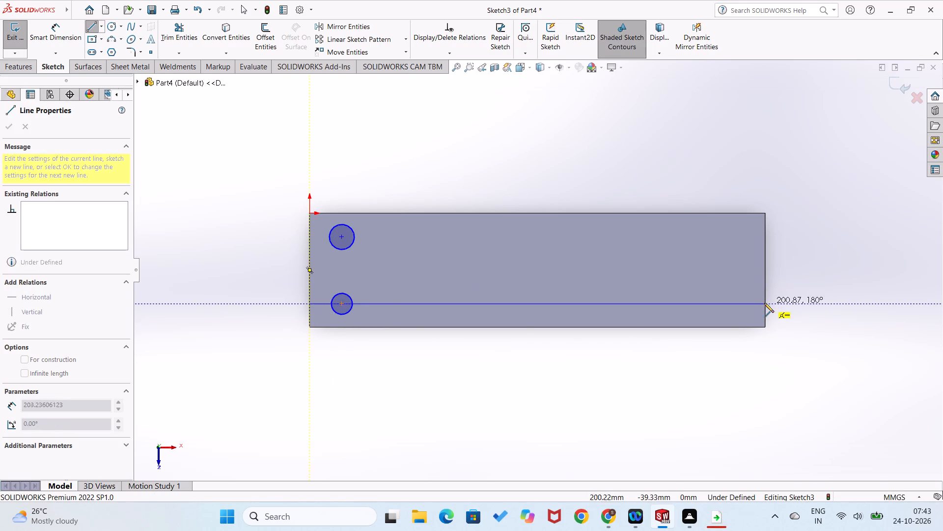
click(765, 305)
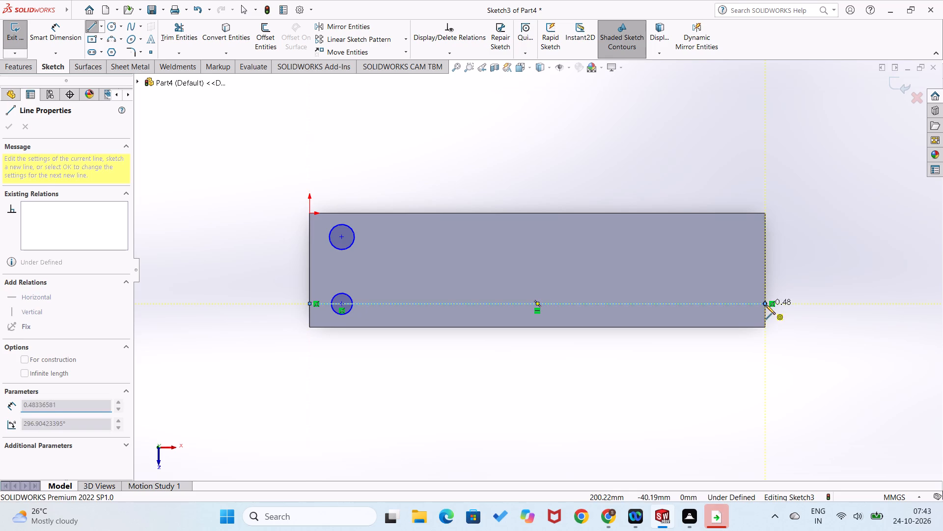
right_click(766, 305)
click(789, 290)
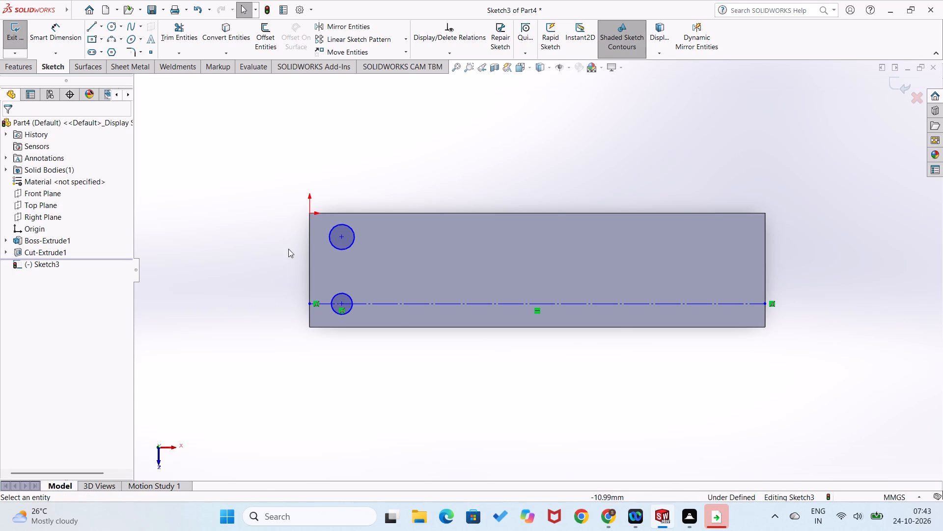
Draw a 200 mm horizontal construction line through the upper circle's centre, from the face's left edge to its right edge.
right_drag(285, 253, 239, 305)
right_drag(268, 287, 234, 303)
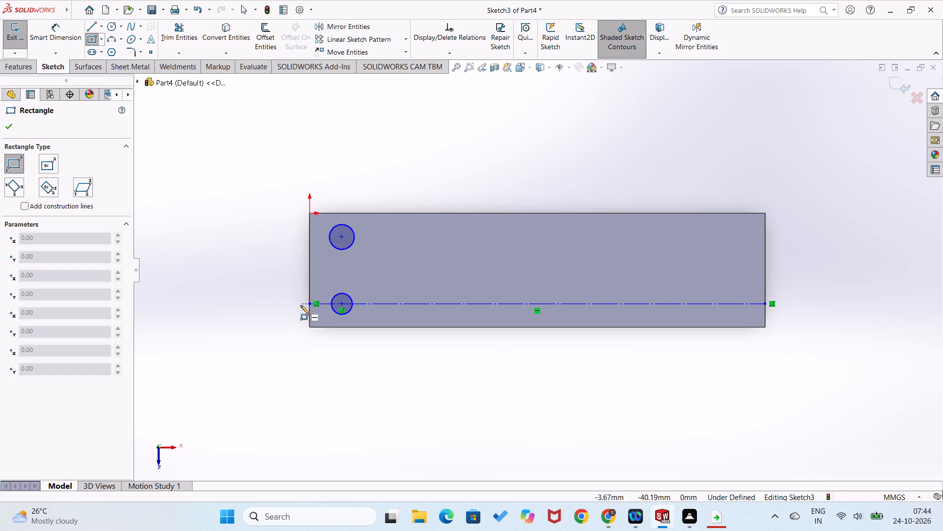
right_drag(289, 312, 227, 357)
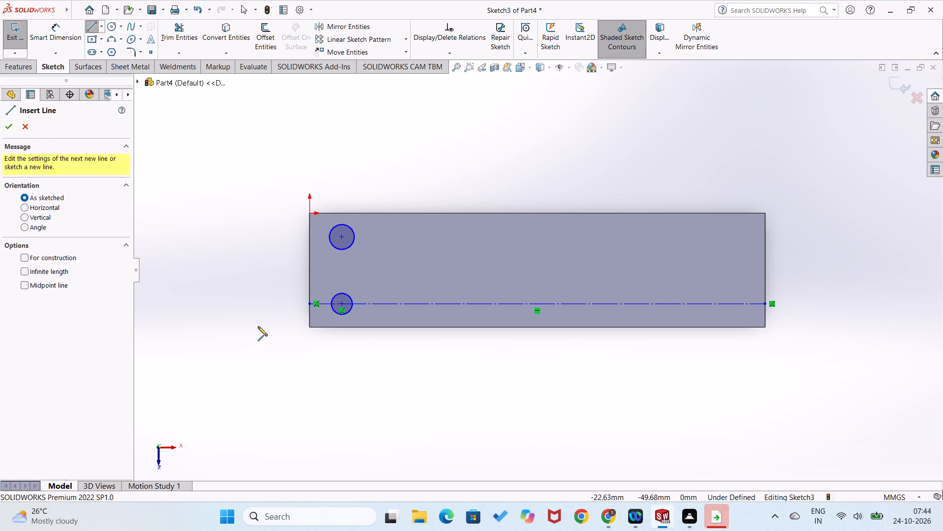
click(307, 235)
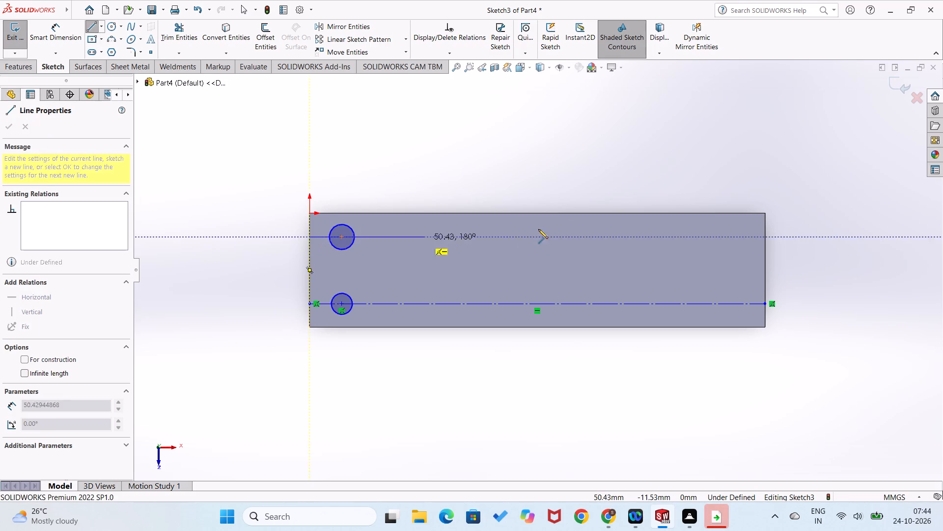
click(766, 239)
right_click(766, 239)
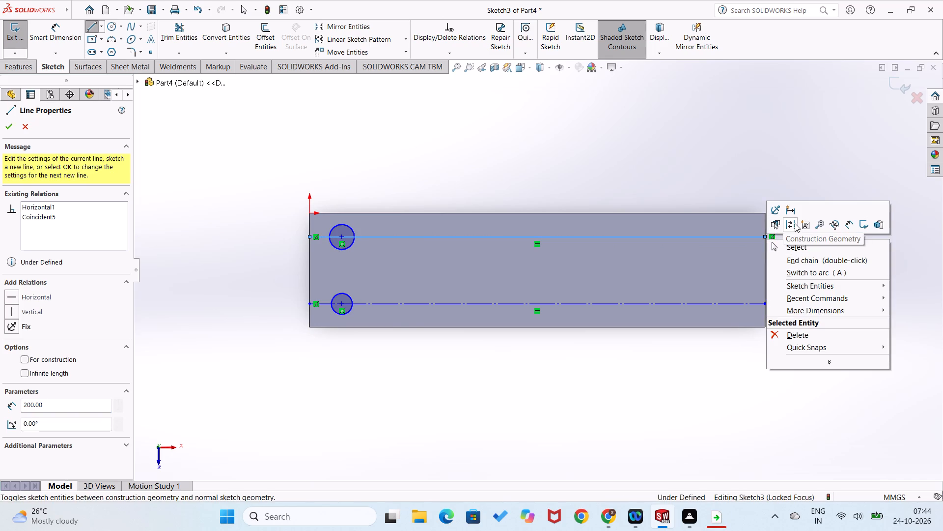
click(795, 223)
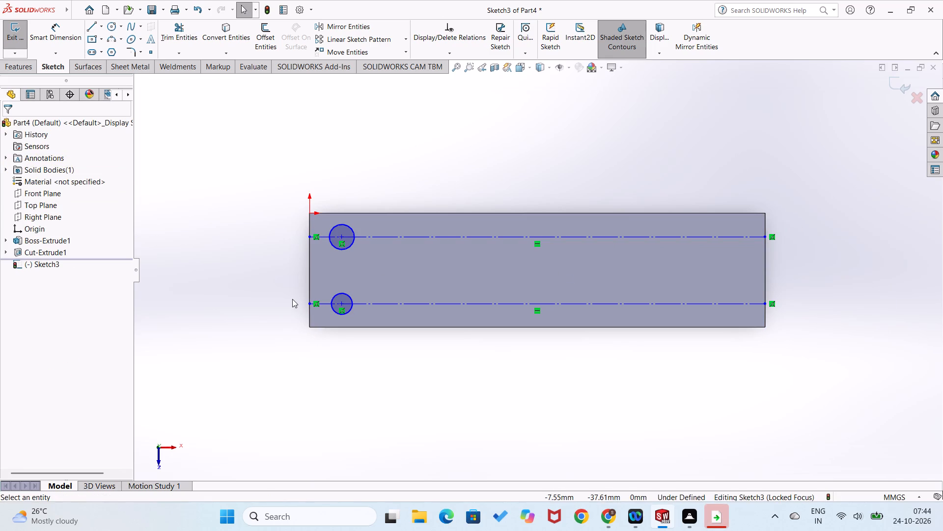
Dimension the upper construction line 15 mm from the origin corner and the lower one 15 mm from the face's lower-left corner.
right_drag(284, 302, 275, 250)
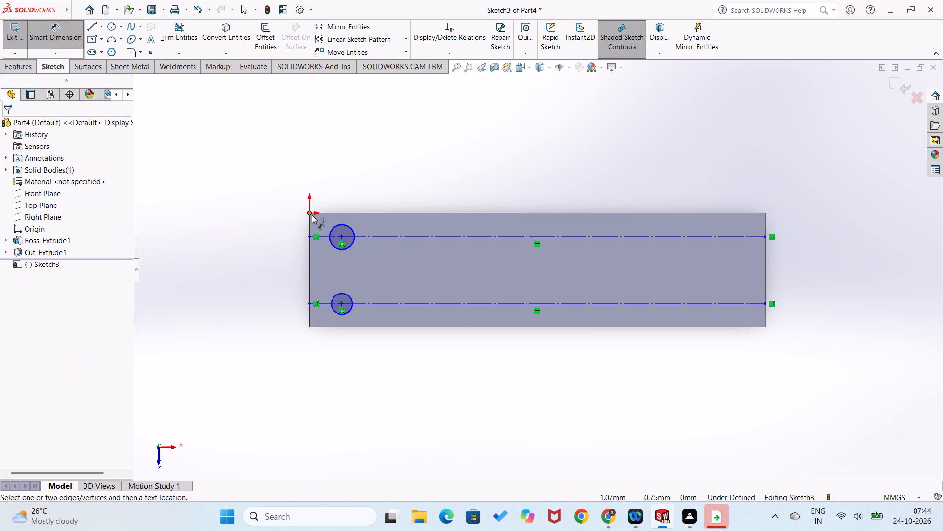
click(312, 215)
click(309, 239)
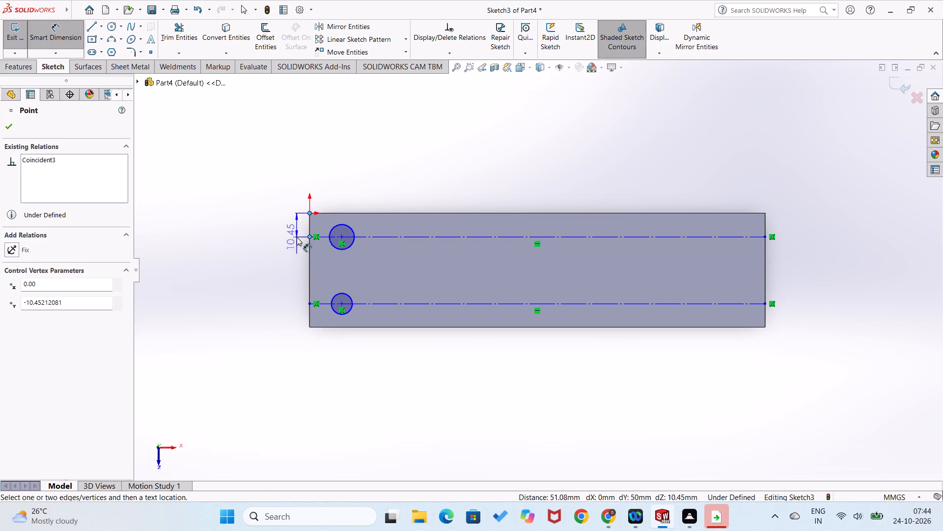
click(297, 237)
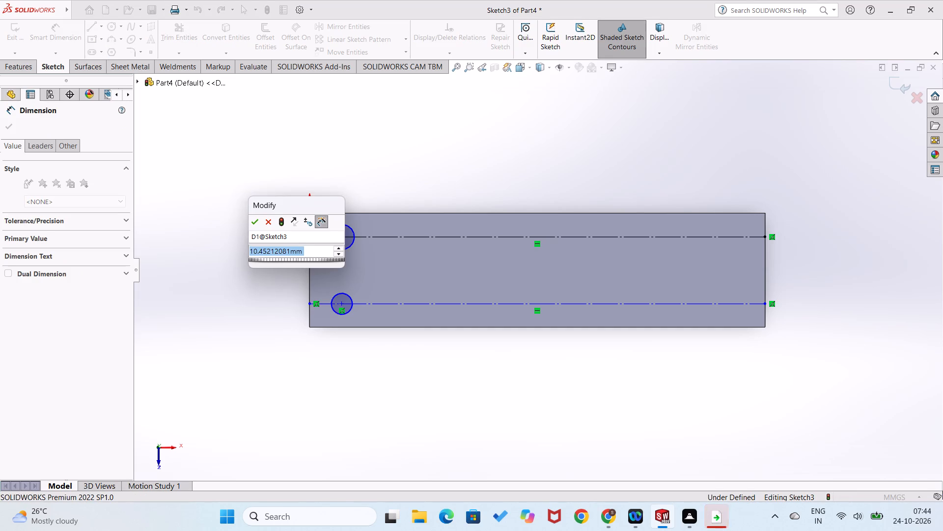
text(15)
key(Return)
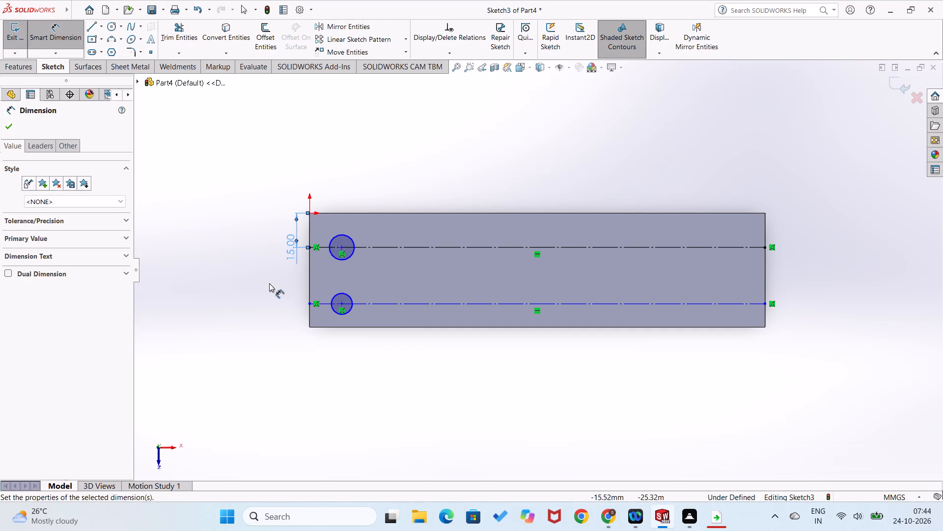
click(269, 288)
click(308, 327)
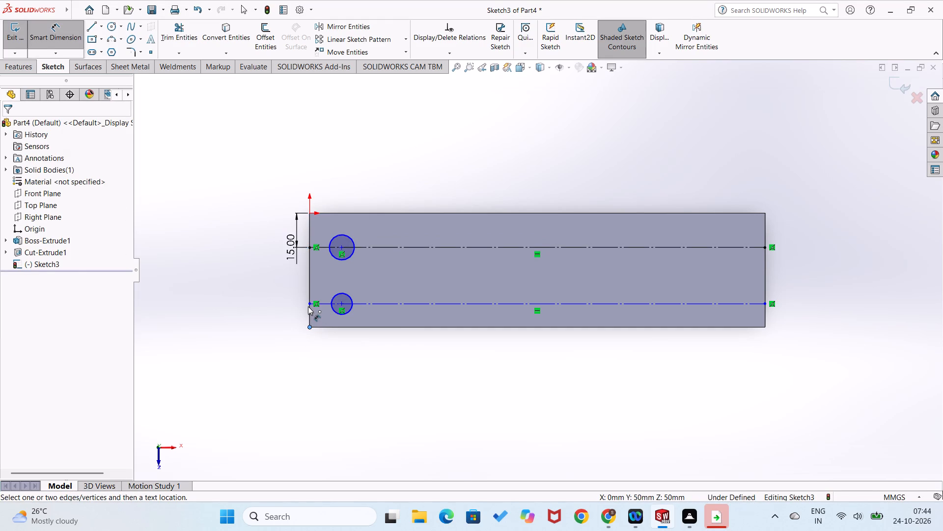
click(308, 304)
click(290, 303)
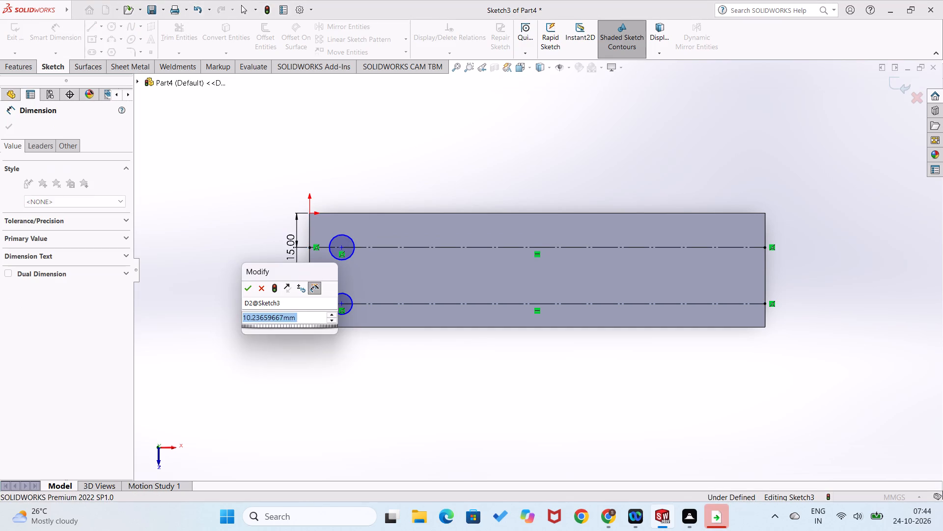
key(1)
key(5)
key(Return)
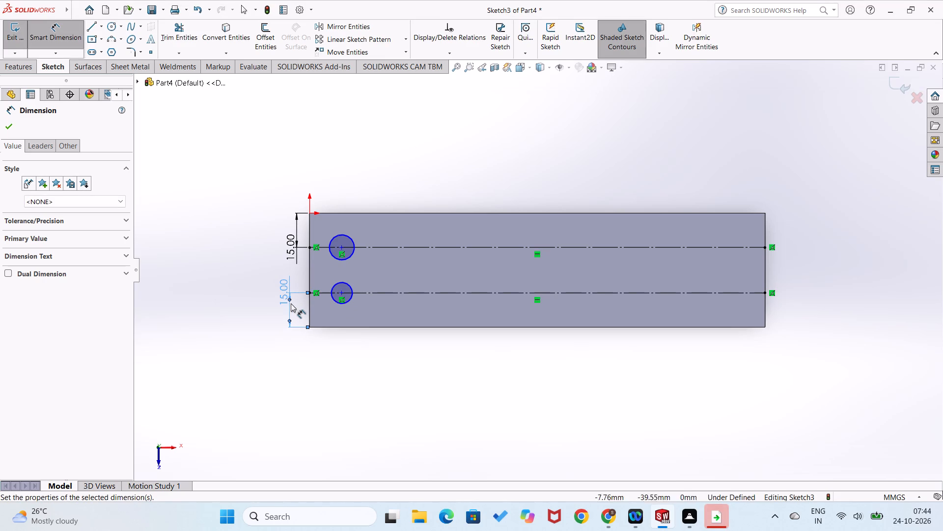
Set the edge distances of both construction lines to 13 mm.
double_click(285, 301)
text(13)
key(Return)
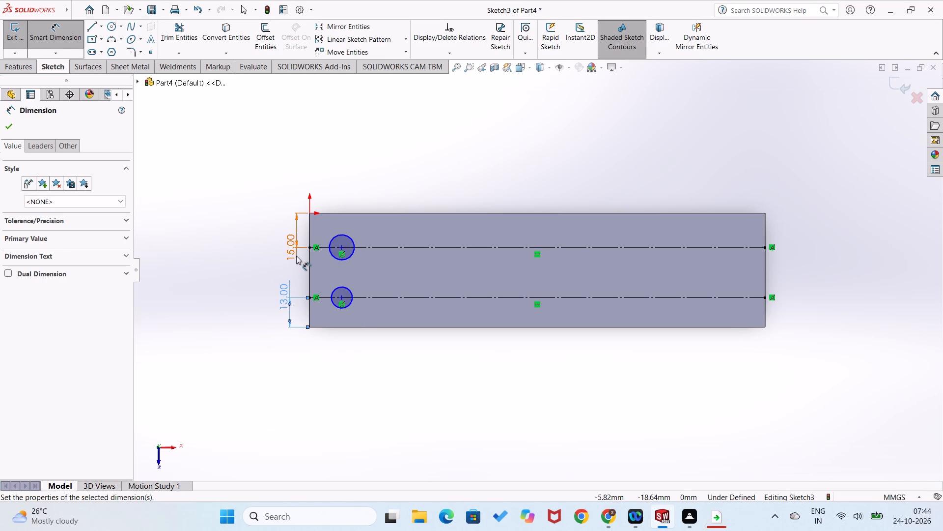
double_click(296, 255)
text(13)
key(Return)
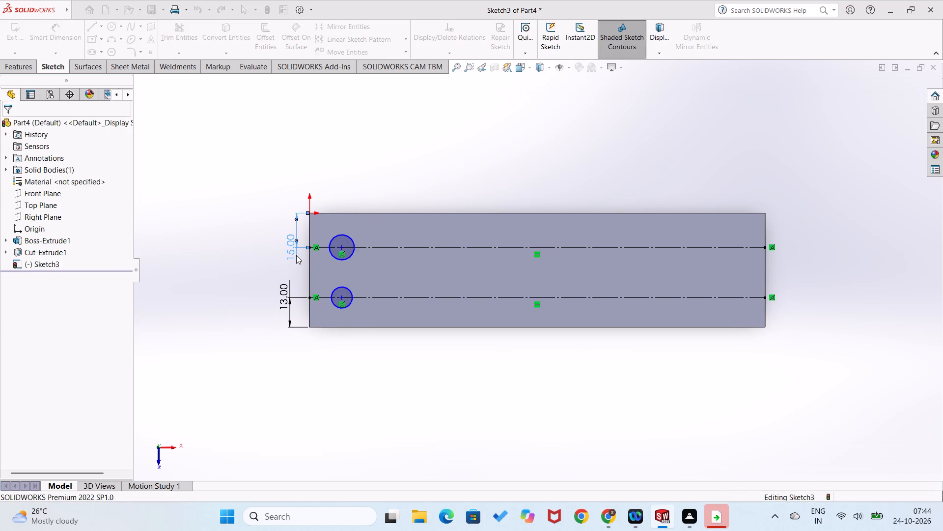
click(235, 260)
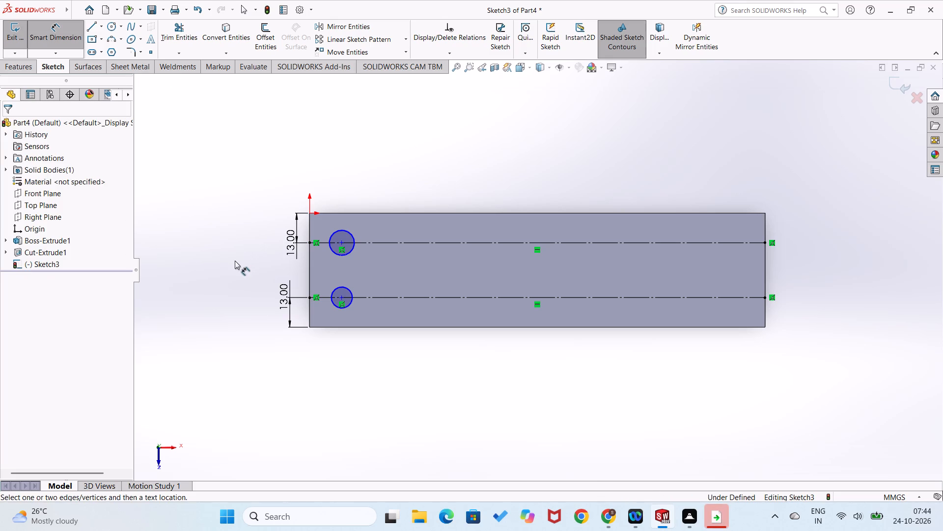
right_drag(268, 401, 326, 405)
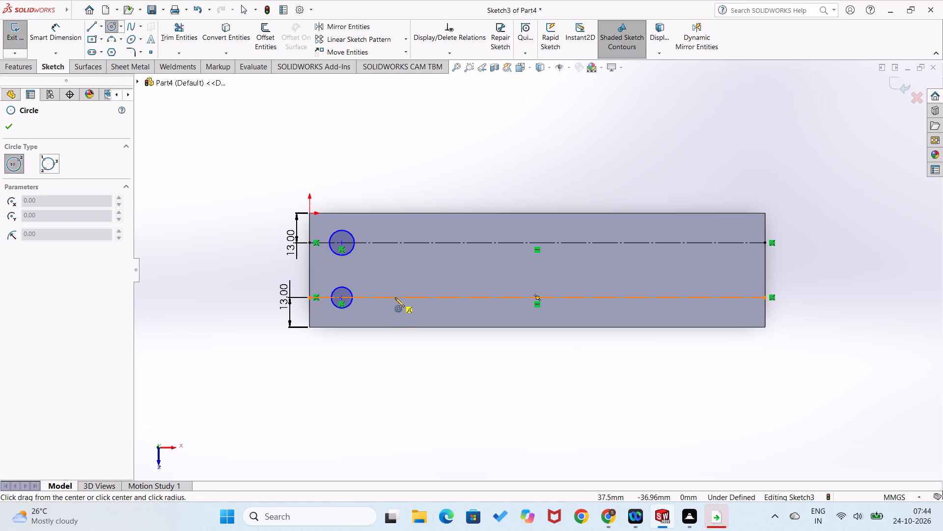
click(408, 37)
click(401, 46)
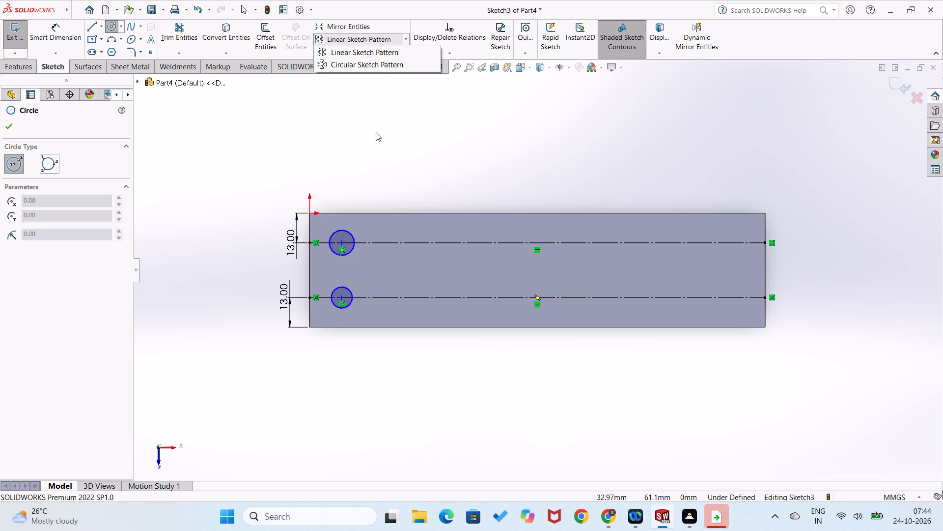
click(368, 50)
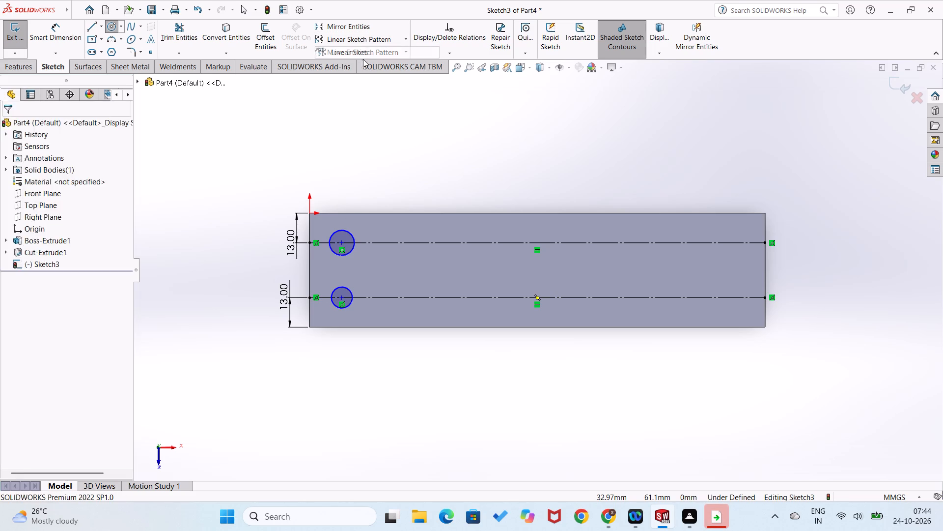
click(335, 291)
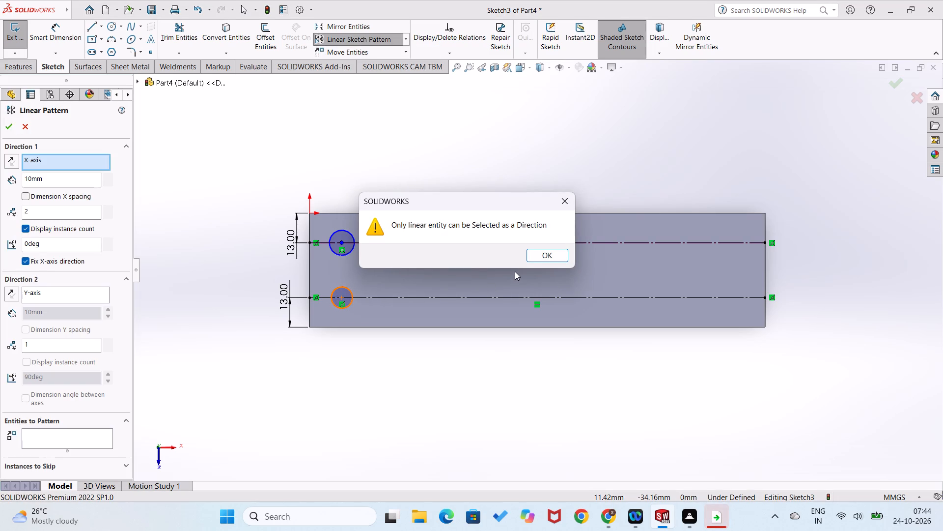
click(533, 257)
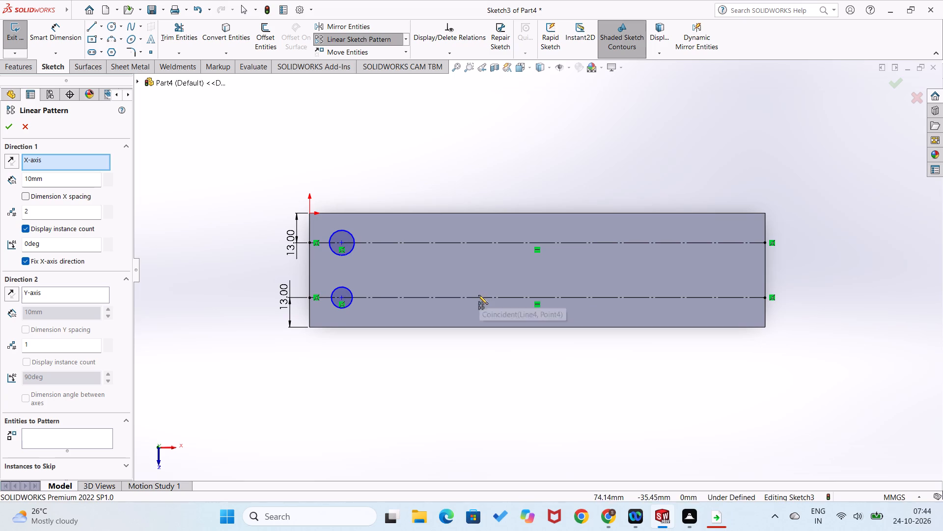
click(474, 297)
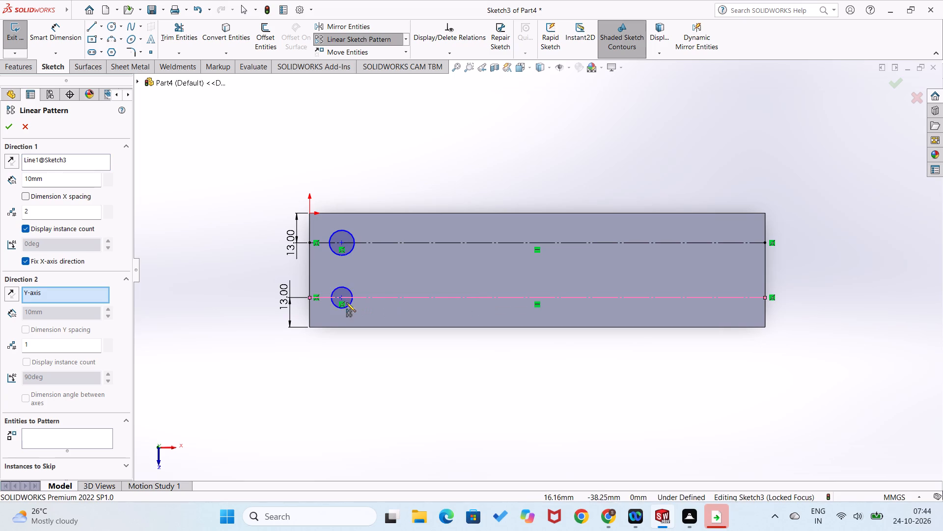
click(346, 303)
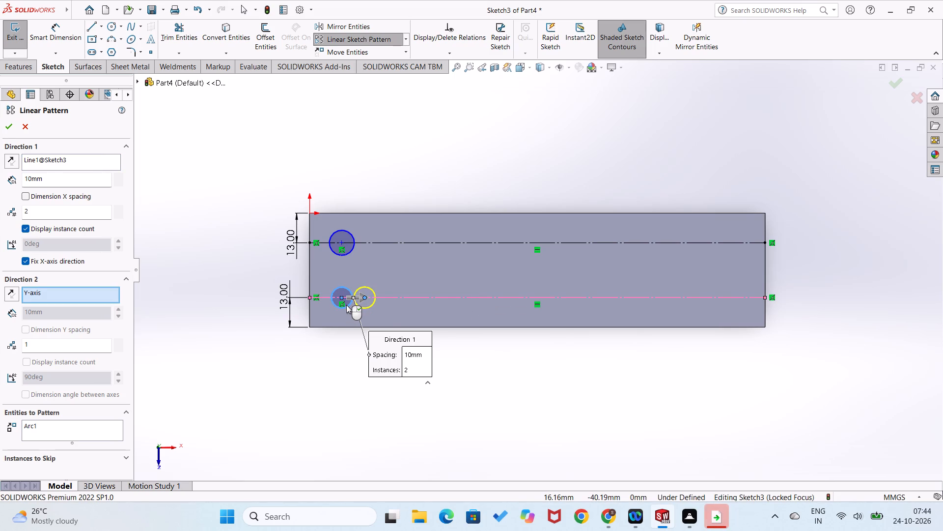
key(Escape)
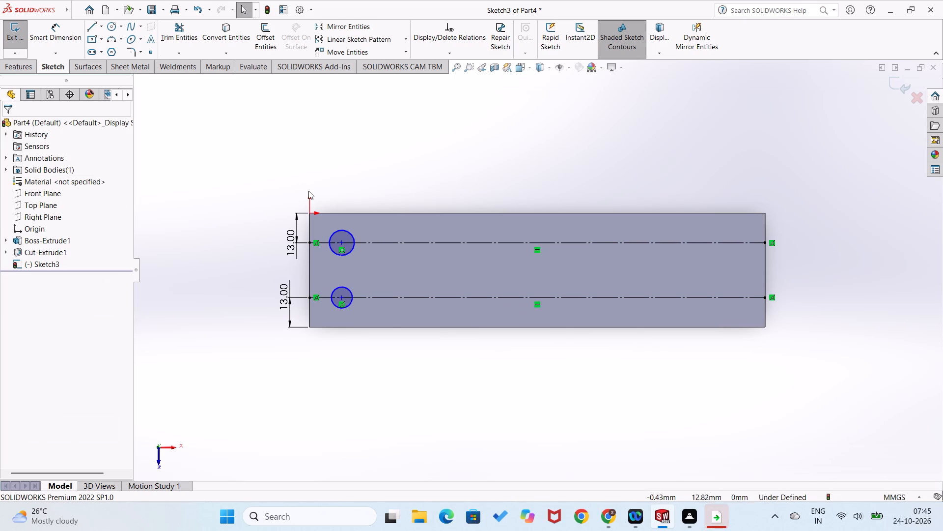
Draw six more circles, radii about 5 to 7 mm, centred on the lower construction line about 39, 64, 91, 118, 142 and 174 mm along.
right_drag(223, 359, 299, 378)
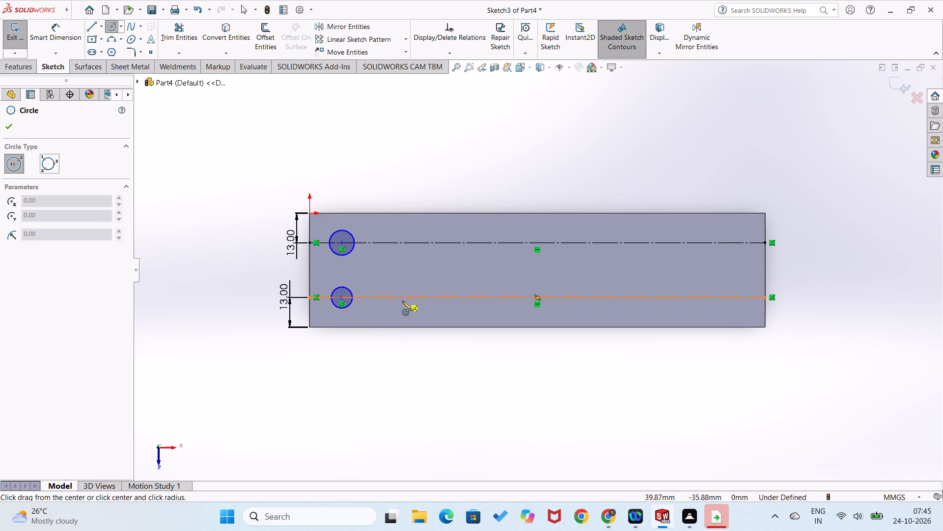
click(398, 296)
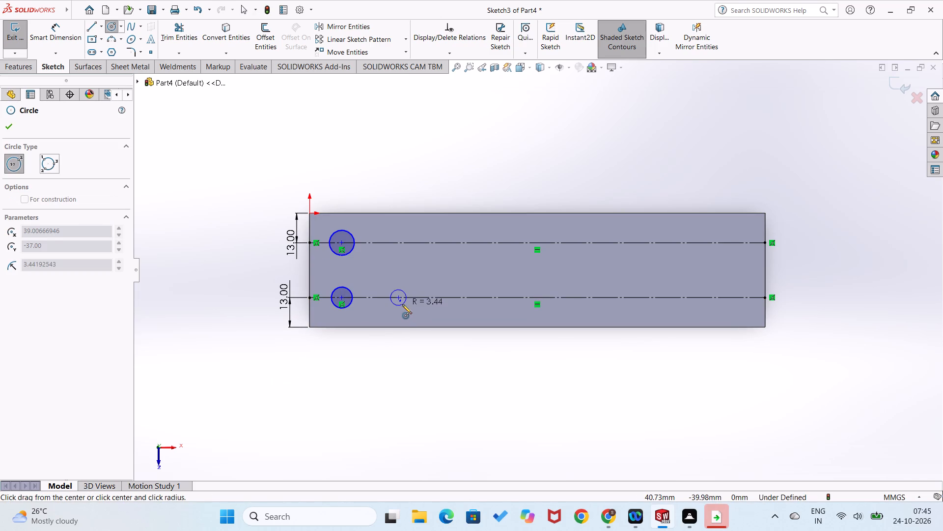
click(405, 309)
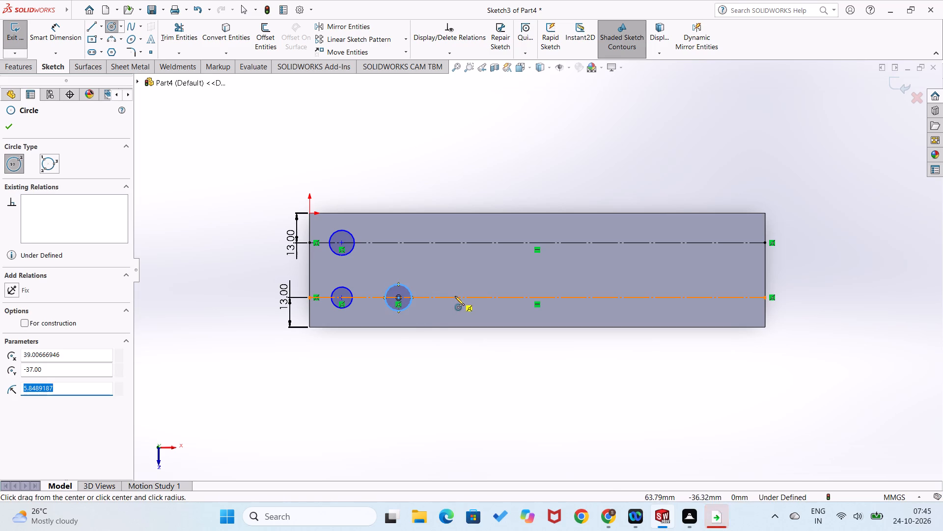
click(455, 296)
click(461, 310)
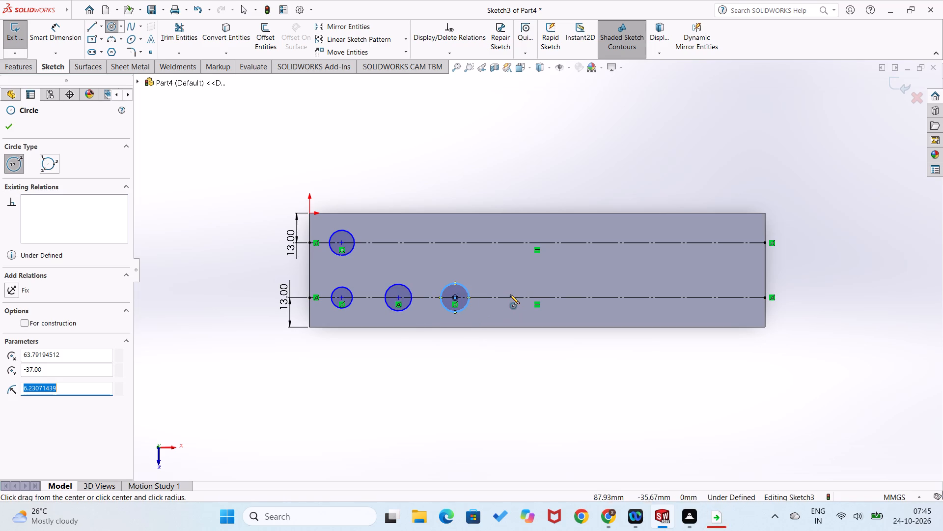
click(516, 297)
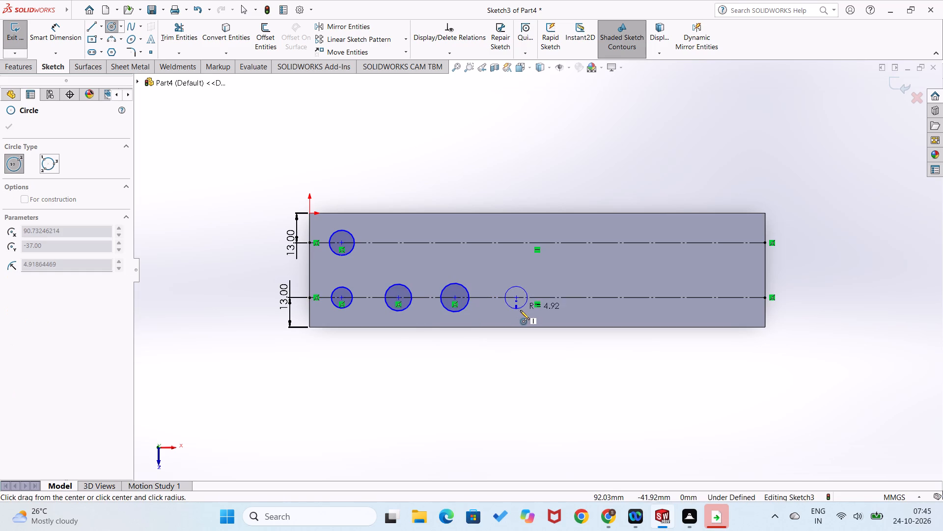
click(520, 311)
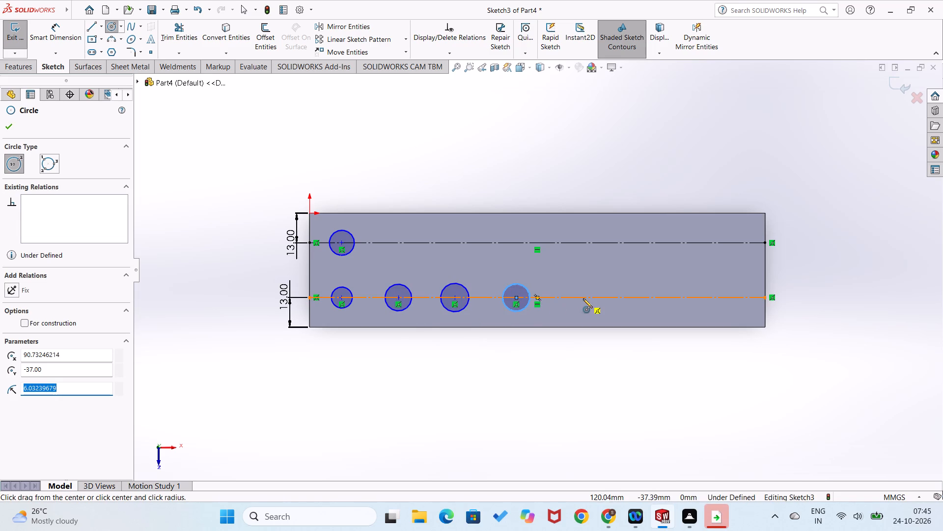
click(578, 297)
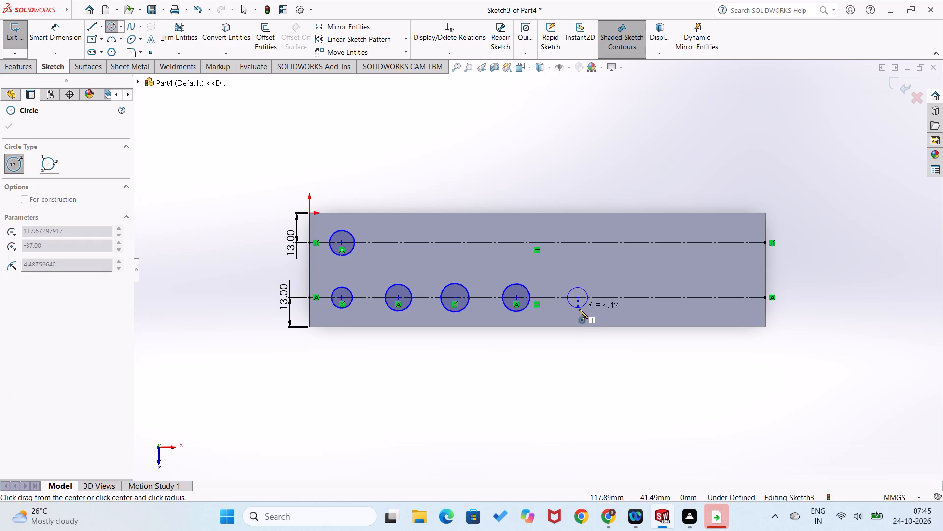
click(579, 313)
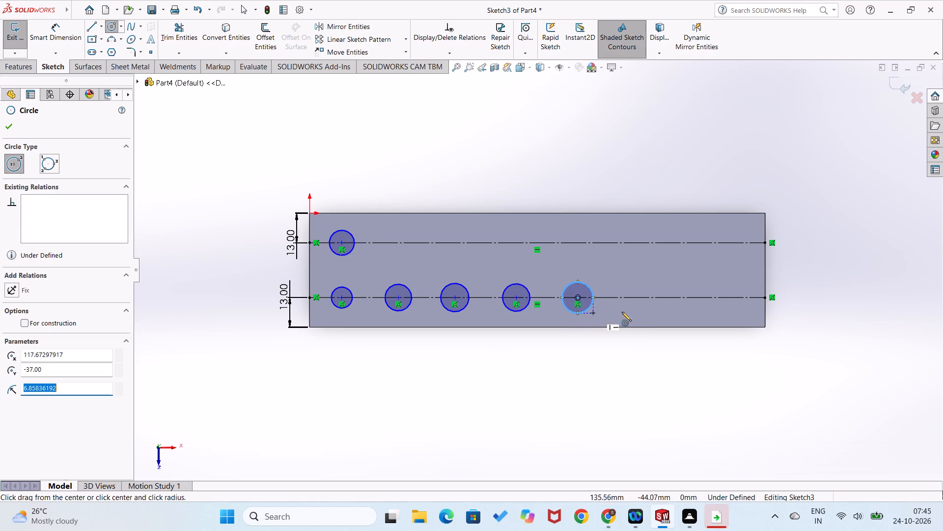
click(634, 296)
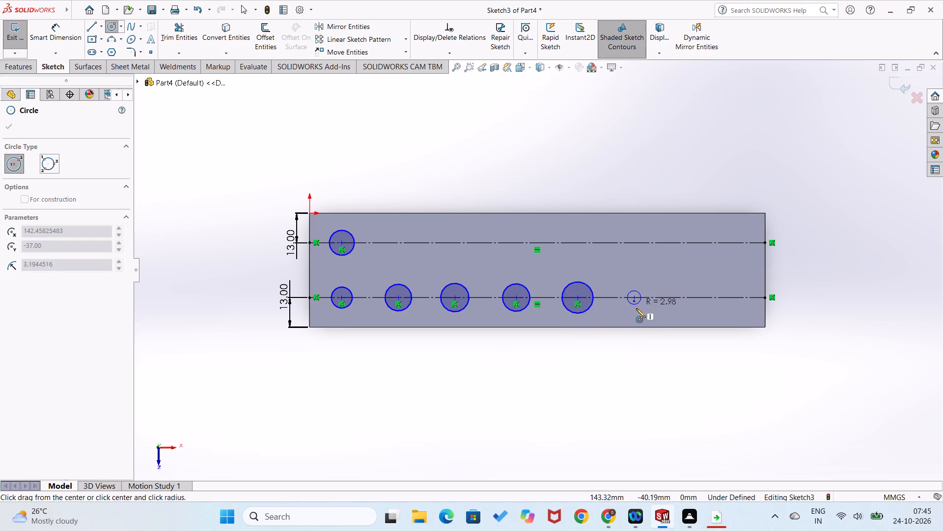
click(638, 313)
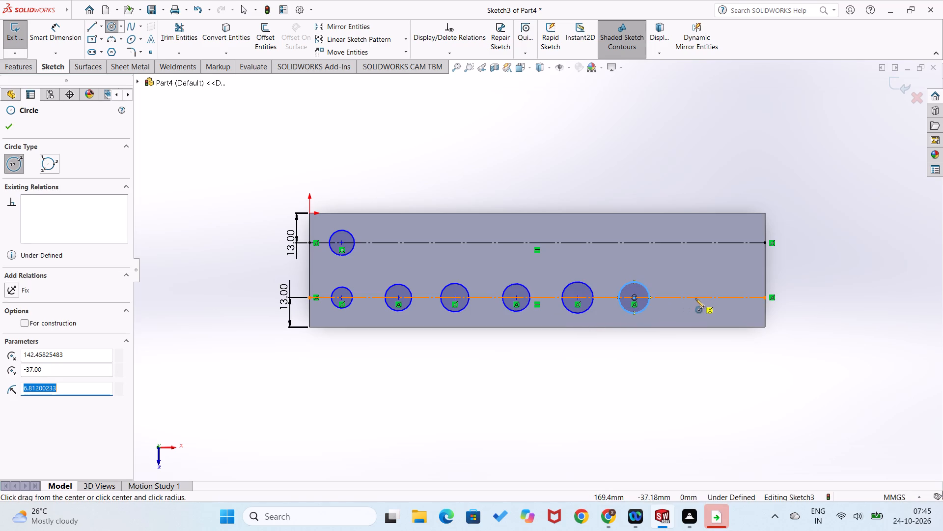
click(707, 297)
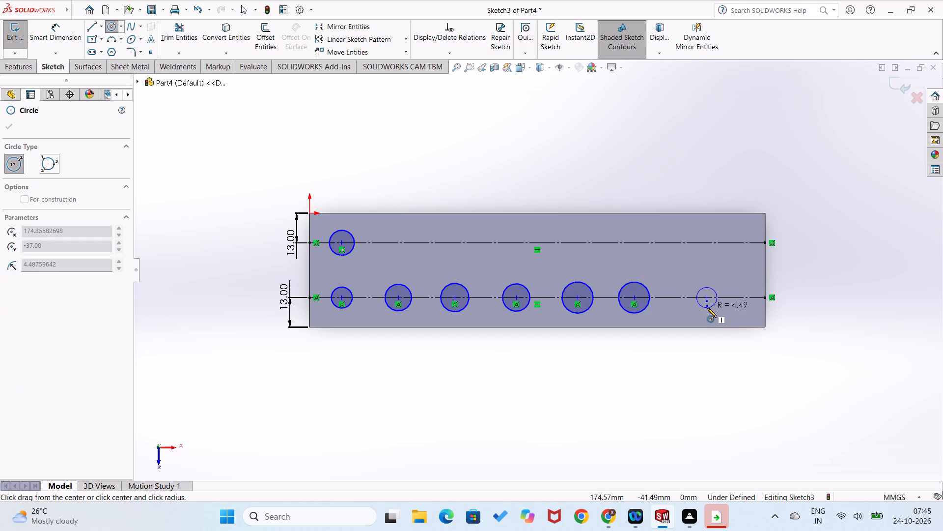
click(707, 309)
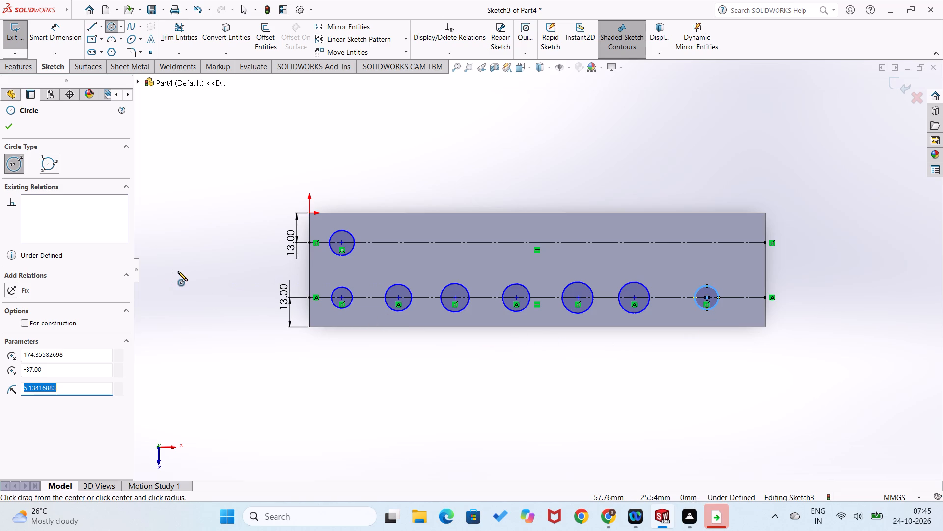
Draw six circles of about 4 to 7 mm radius on the upper construction line, each vertically aligned with a new lower circle.
click(396, 242)
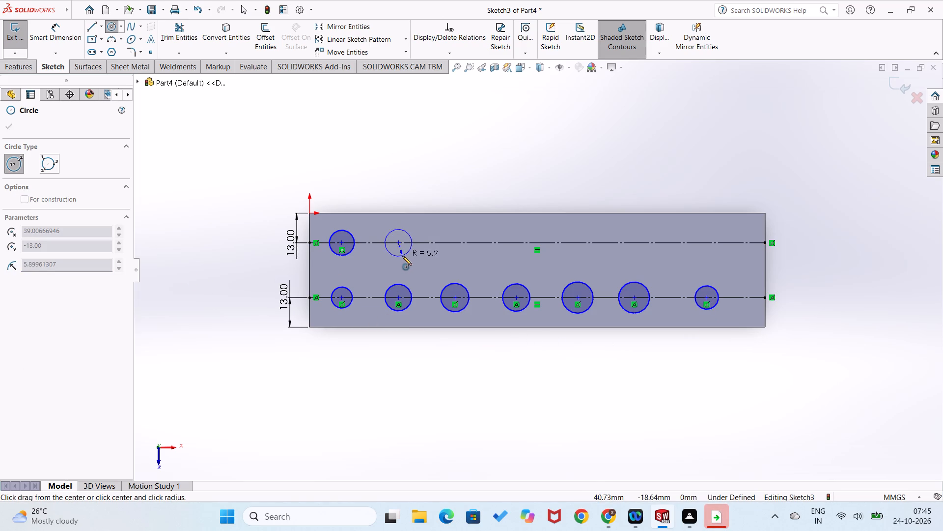
click(402, 256)
click(455, 240)
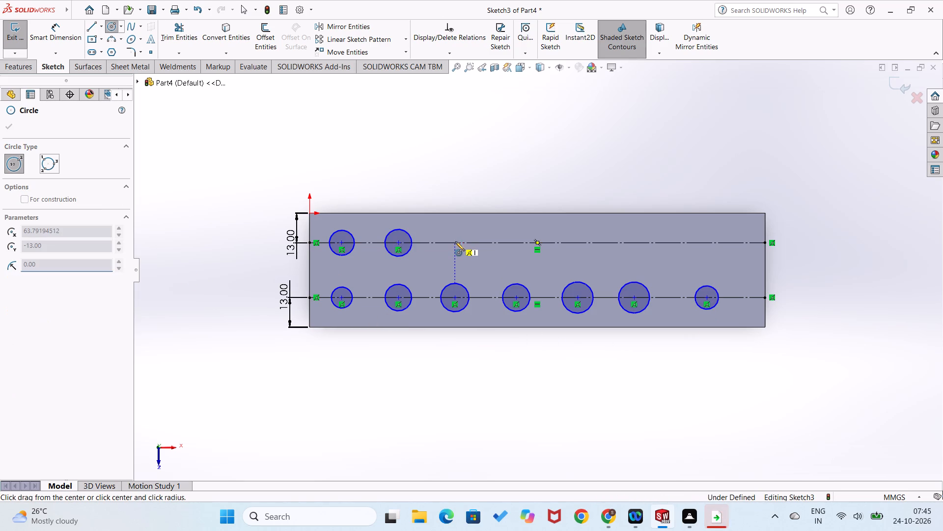
click(460, 252)
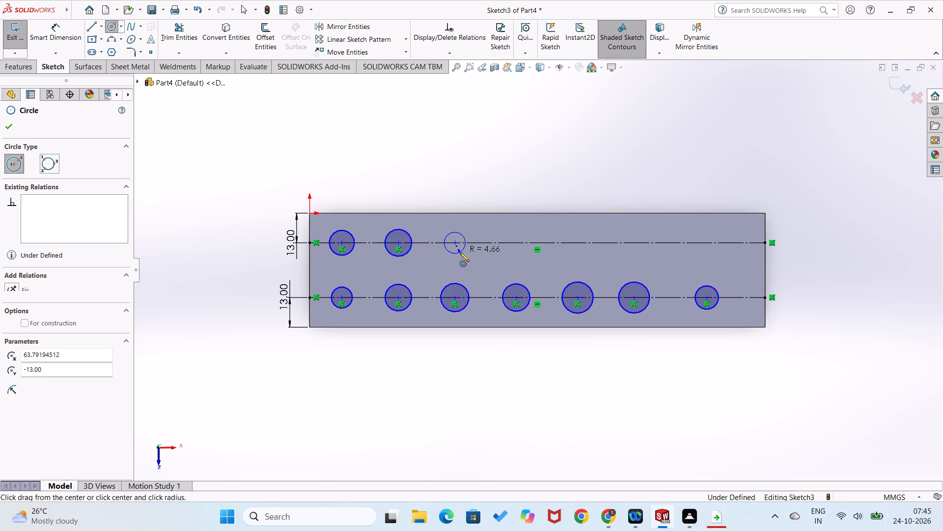
click(516, 242)
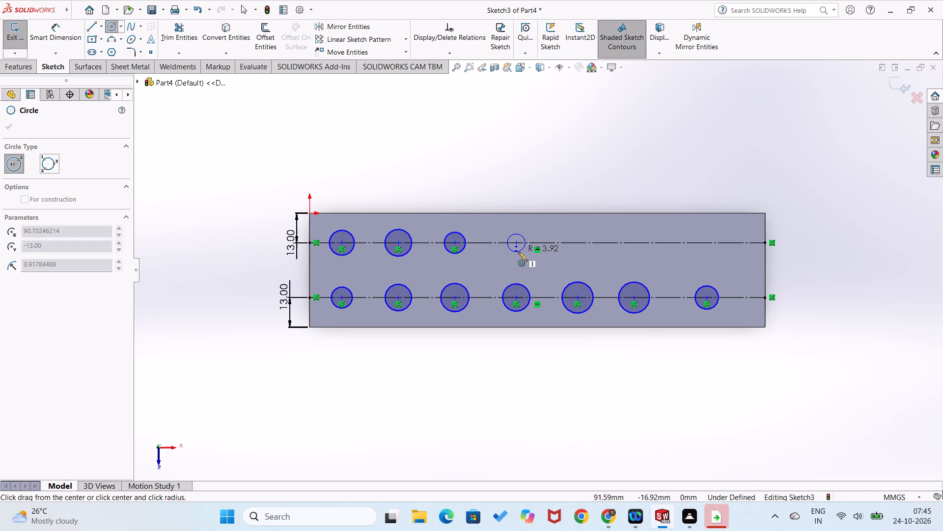
click(518, 252)
click(578, 241)
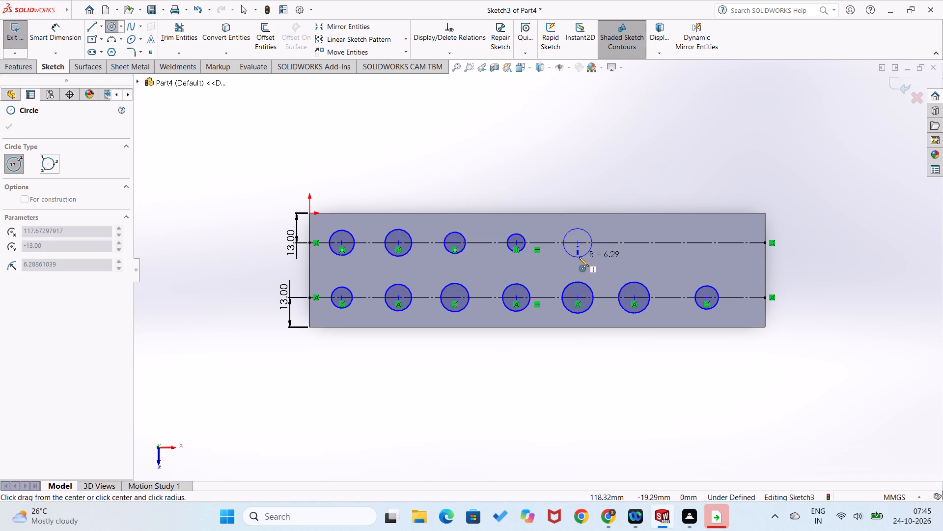
click(579, 257)
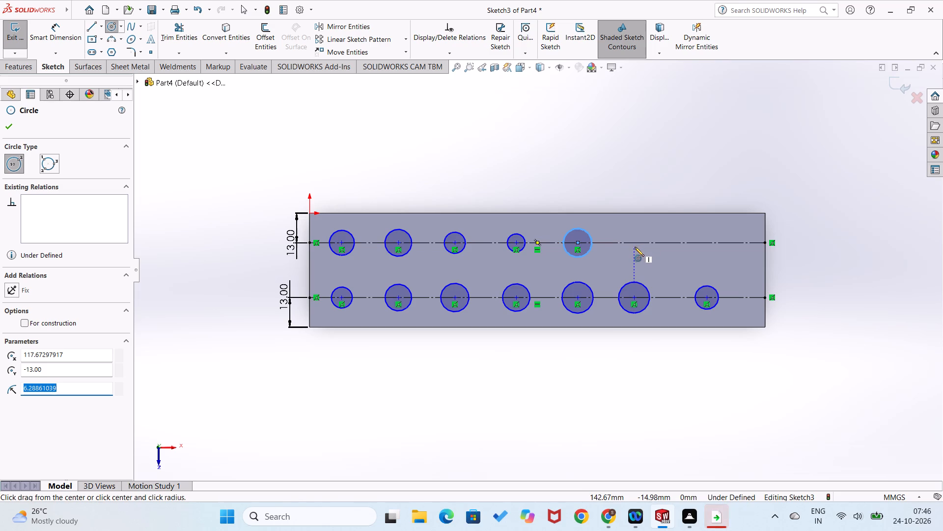
click(634, 244)
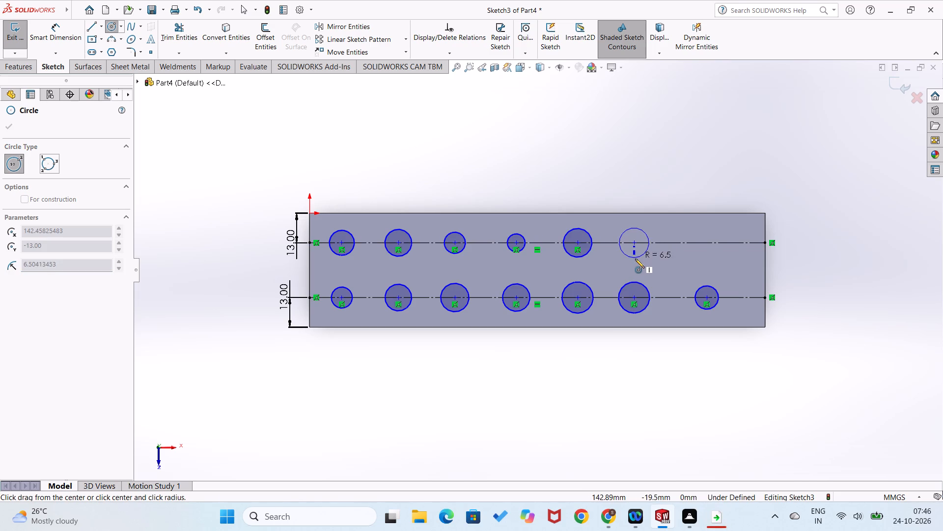
click(635, 259)
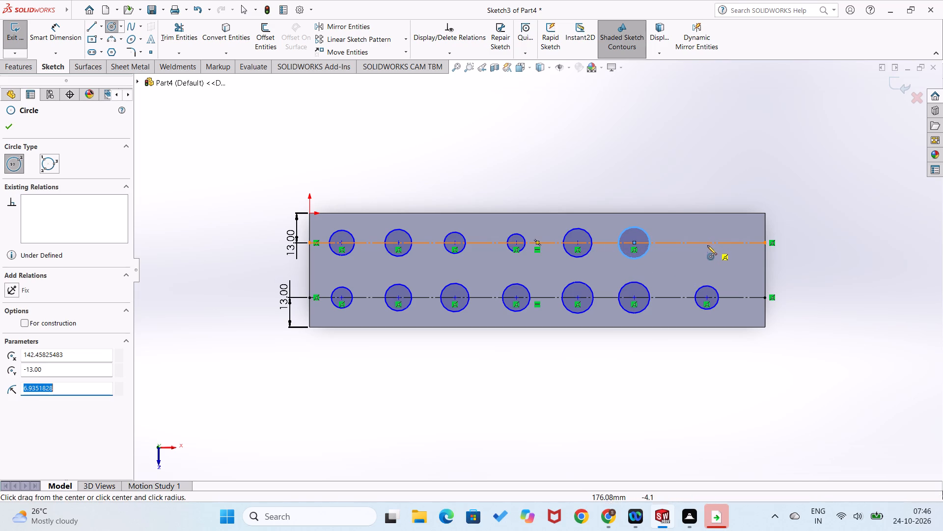
click(706, 243)
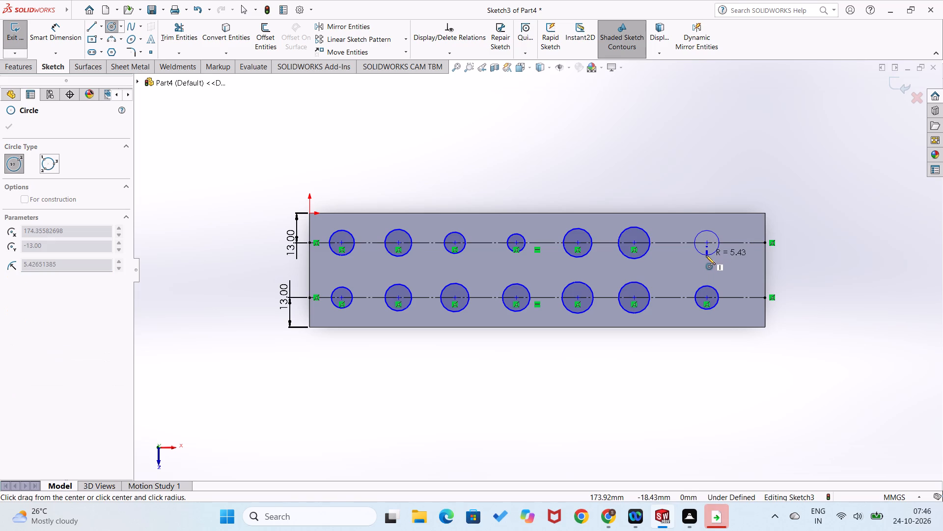
click(706, 256)
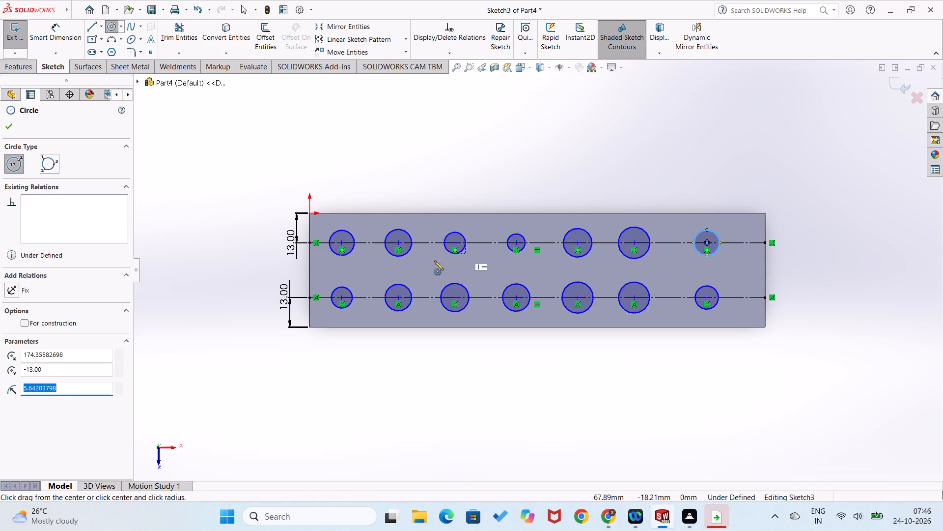
Dimension the first circle in the upper row with a diameter of 10 mm.
right_drag(267, 363, 248, 236)
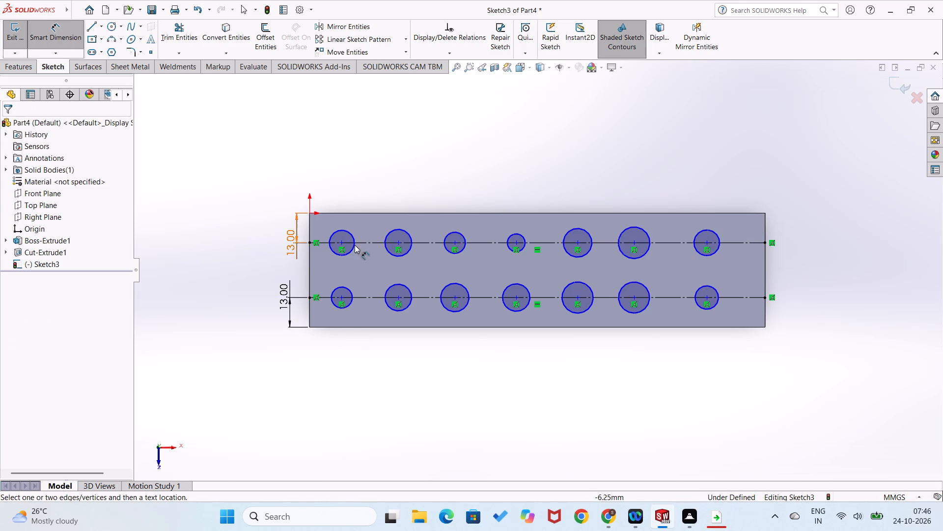
click(352, 249)
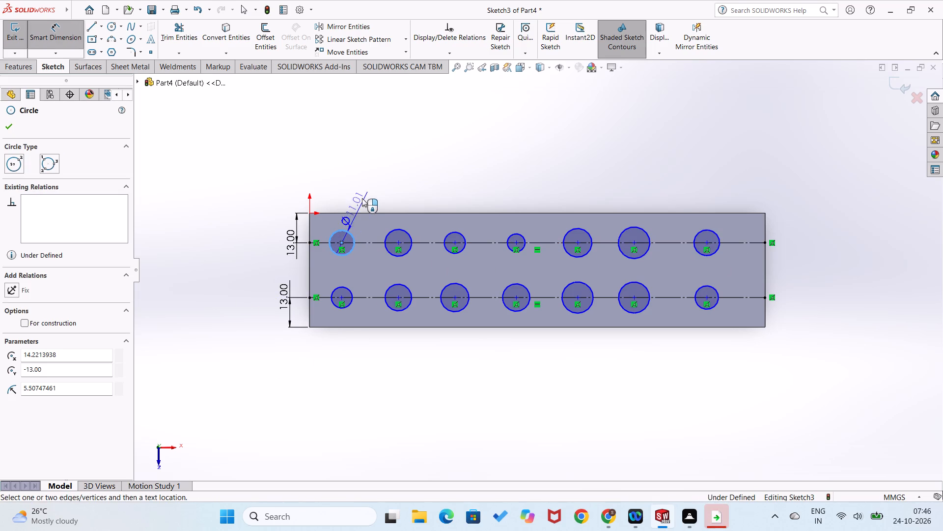
click(362, 198)
text(10)
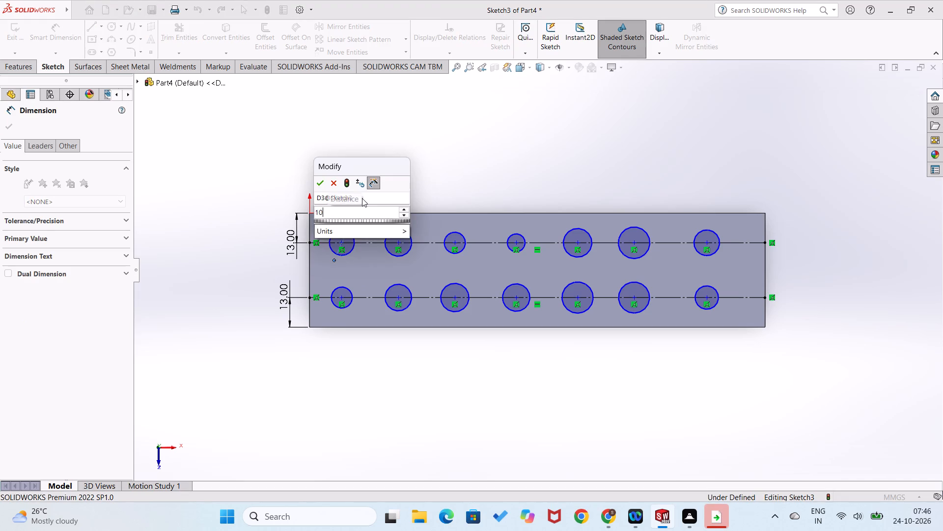
key(Return)
click(408, 183)
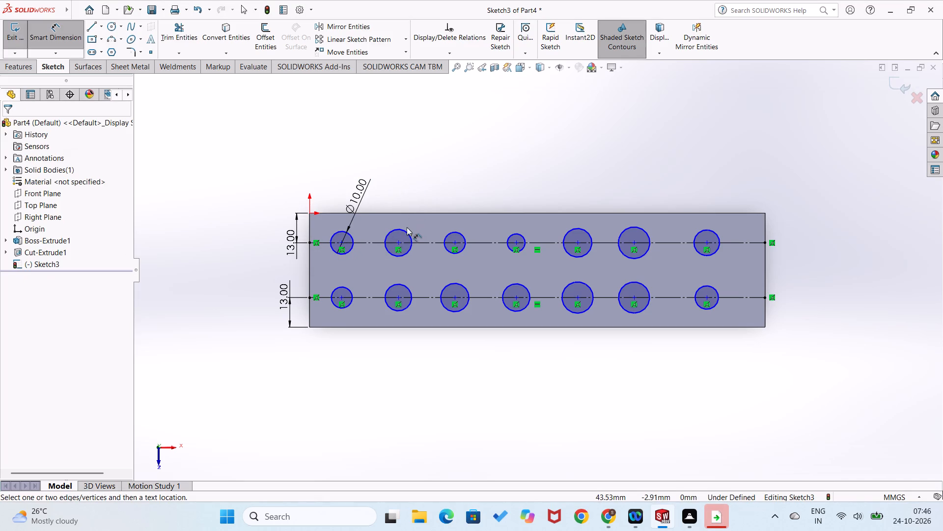
Dimension the second, third and fourth circles in the upper row with diameters of 10 mm.
click(405, 234)
click(413, 201)
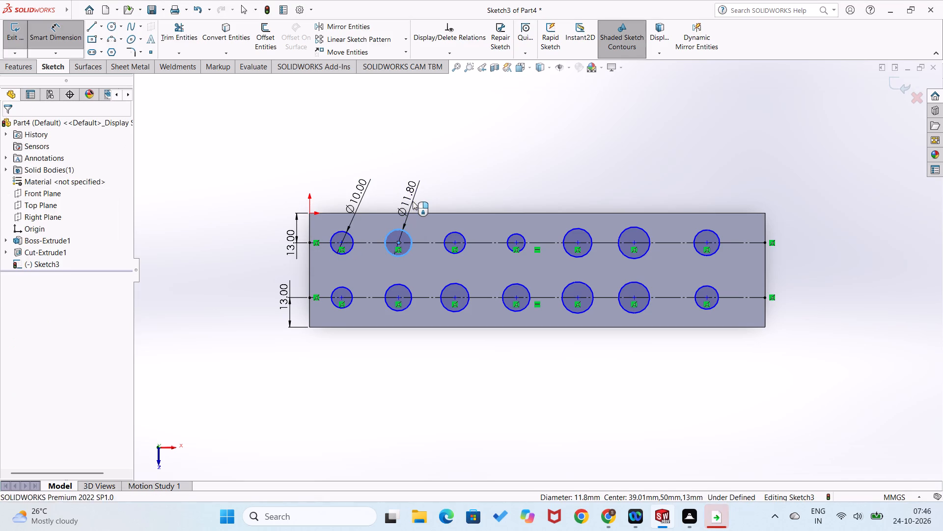
text(10)
key(Return)
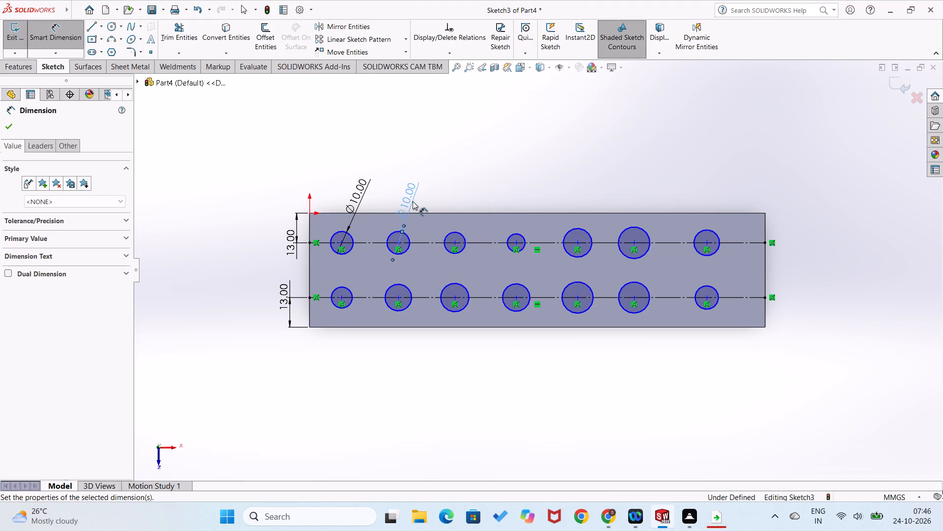
click(456, 230)
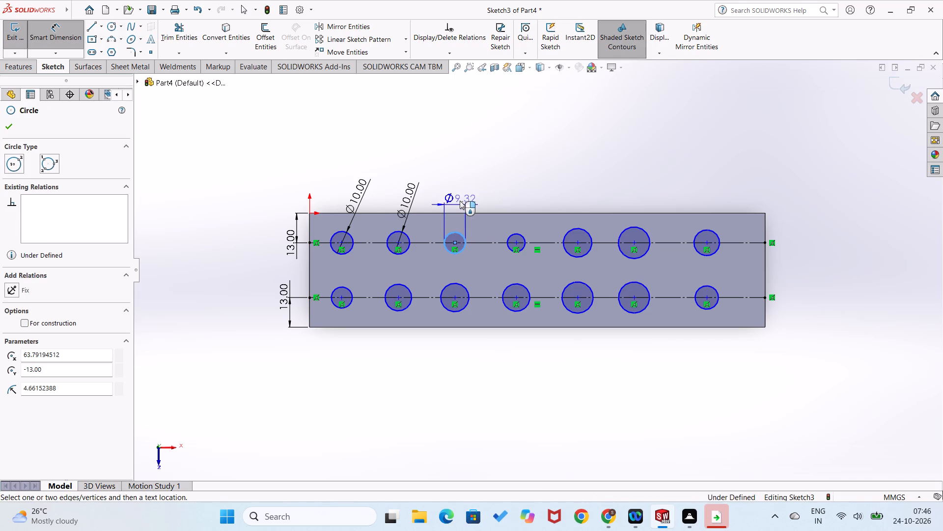
click(460, 195)
text(10)
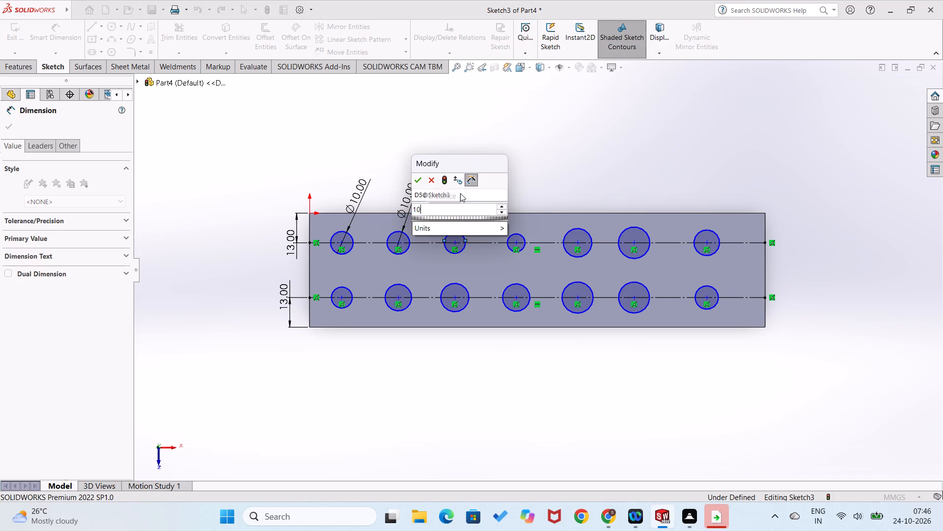
key(Return)
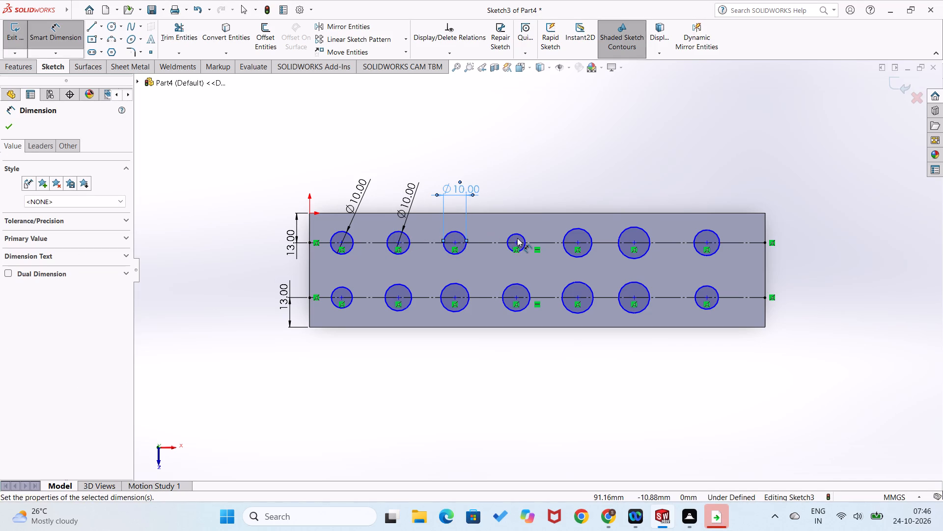
click(518, 233)
click(516, 202)
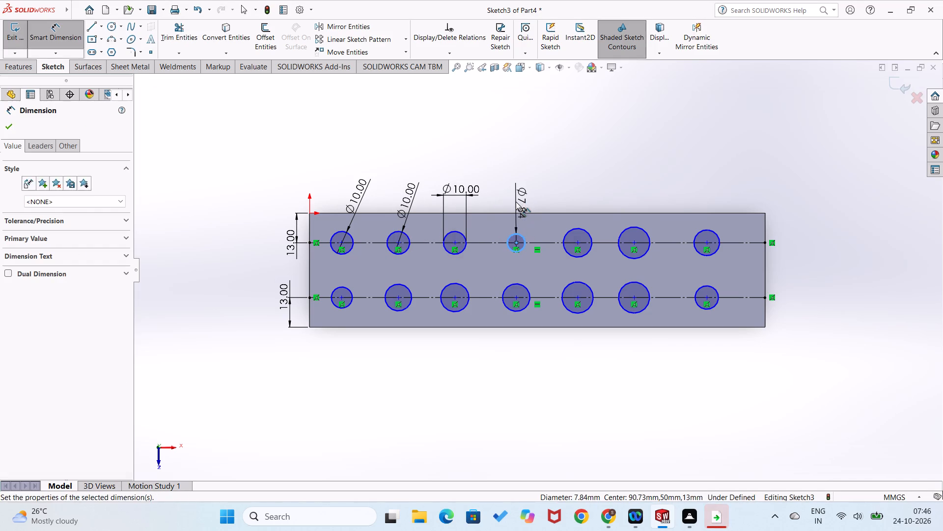
text(10)
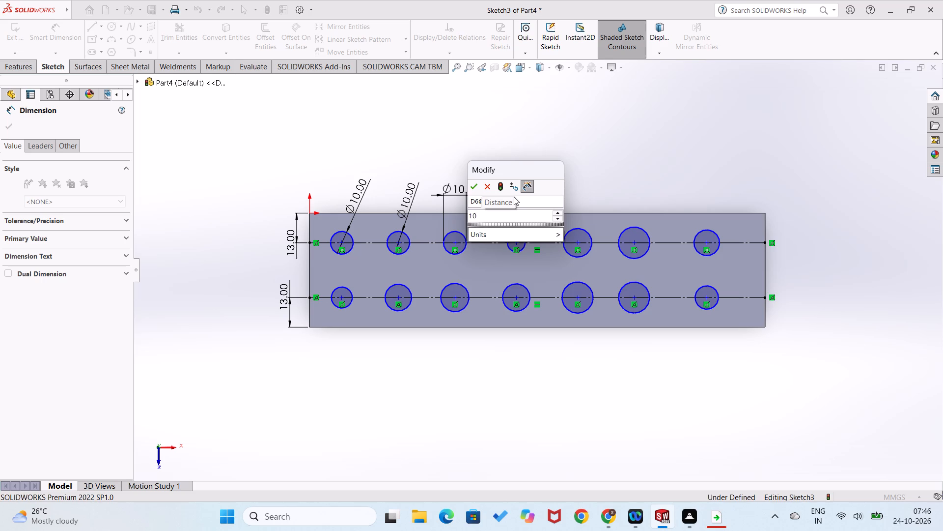
key(Return)
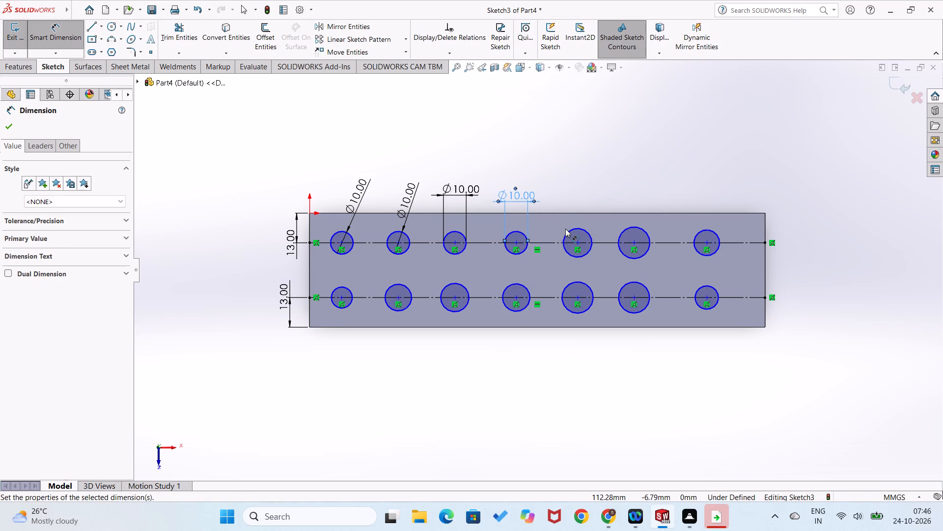
Dimension the fifth and sixth circles in the upper row with diameters of 10 mm.
click(566, 229)
click(568, 233)
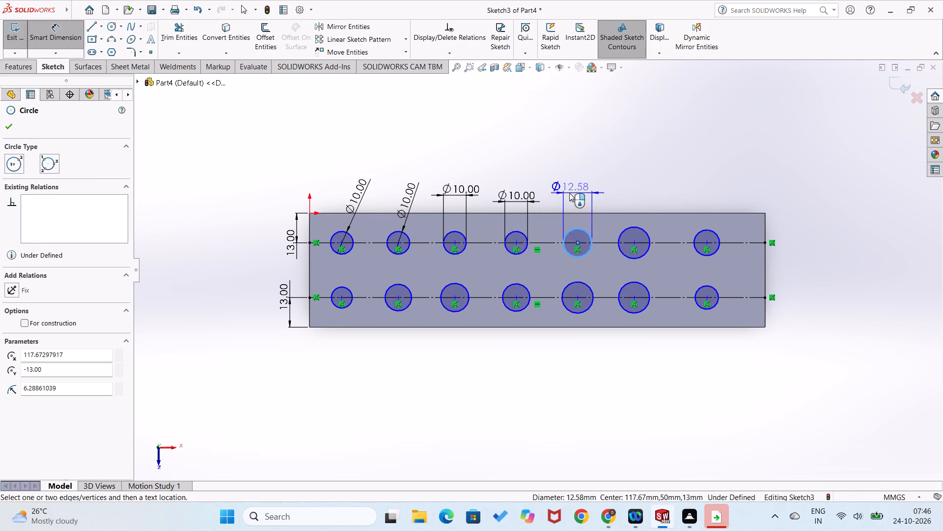
click(569, 193)
text(10)
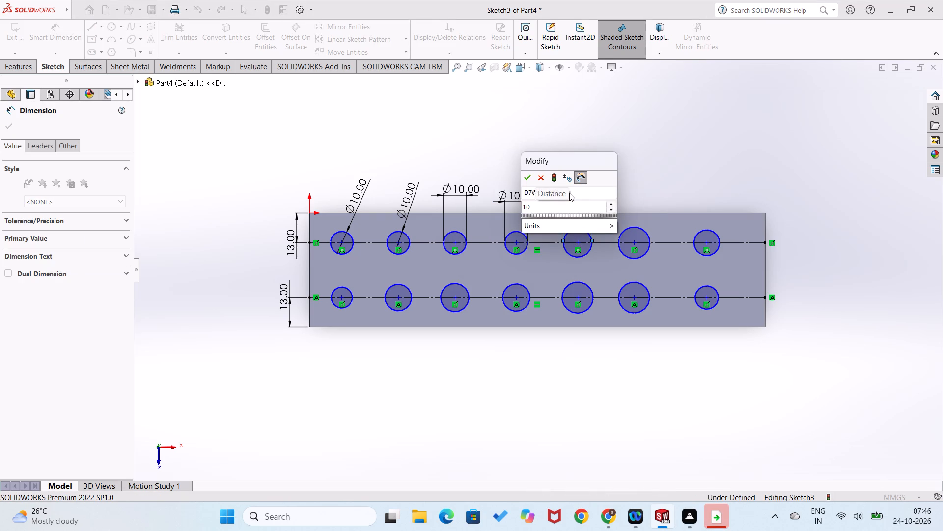
key(Return)
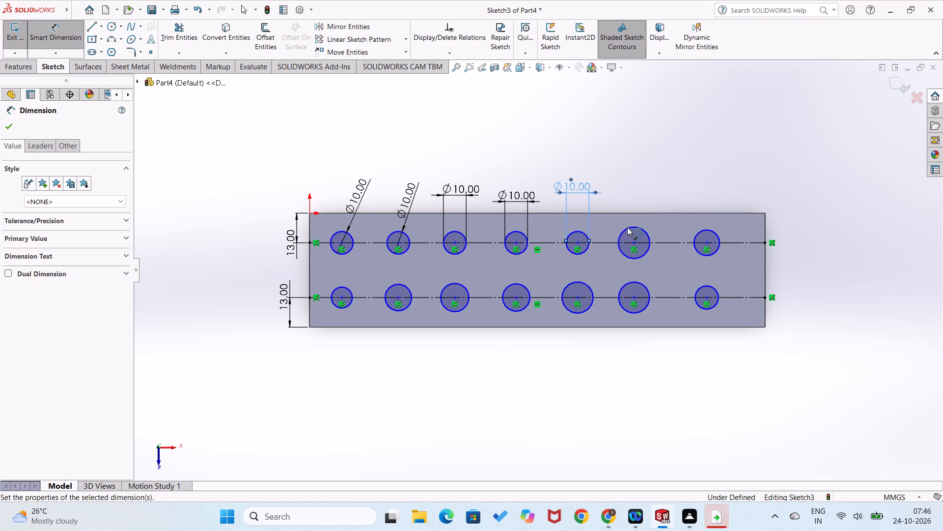
click(629, 229)
click(626, 185)
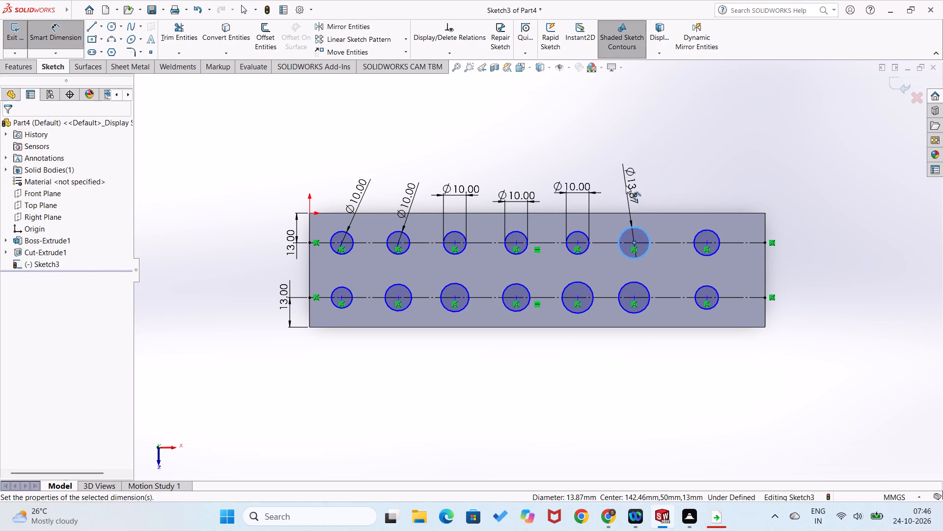
text(10)
key(Return)
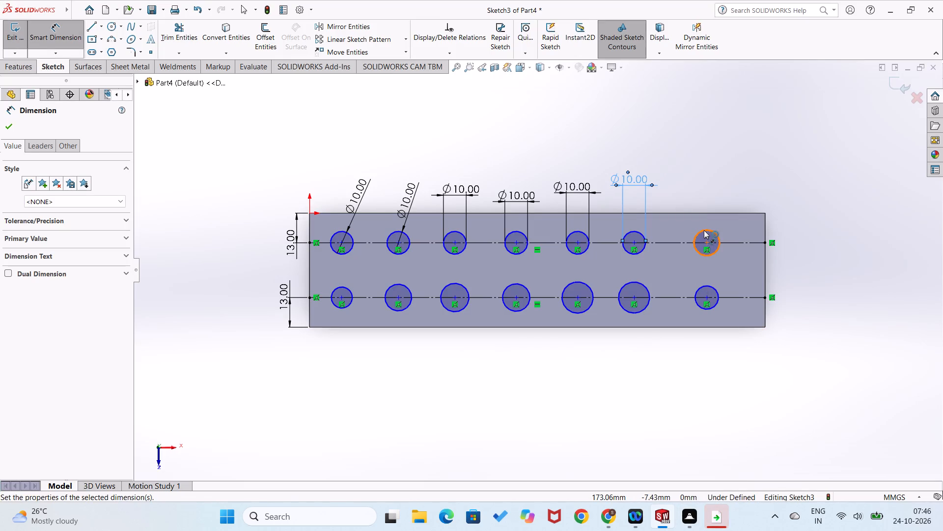
Dimension the seventh circle in the upper row with a diameter of 10 mm.
click(704, 230)
click(695, 181)
click(682, 181)
key(1)
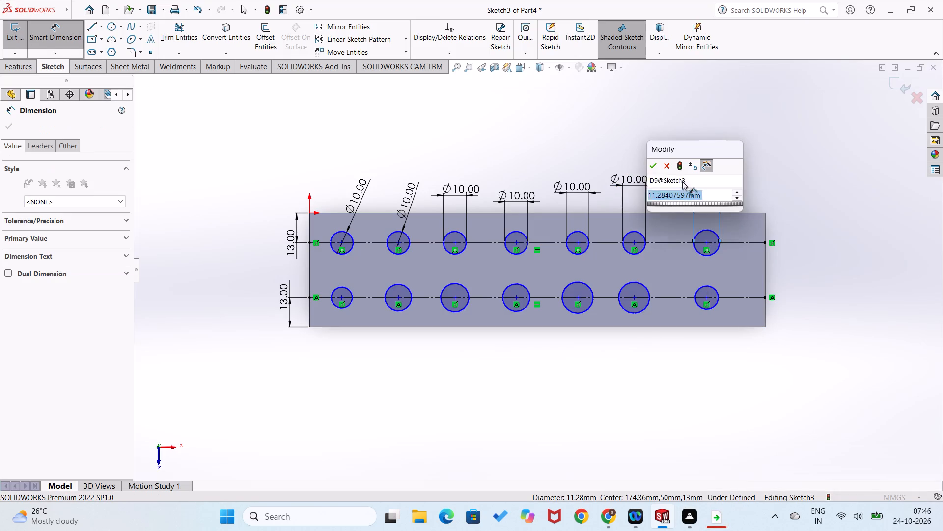
key(0)
key(Return)
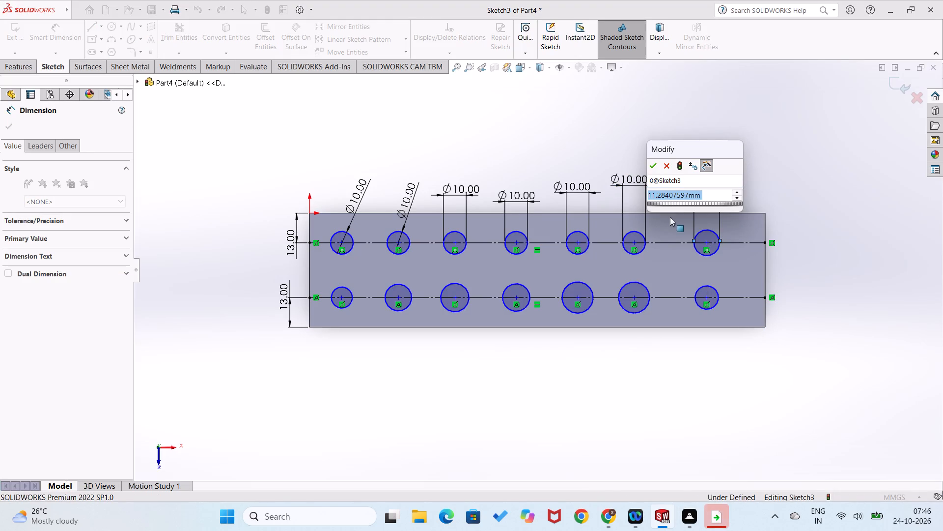
text(10)
key(Return)
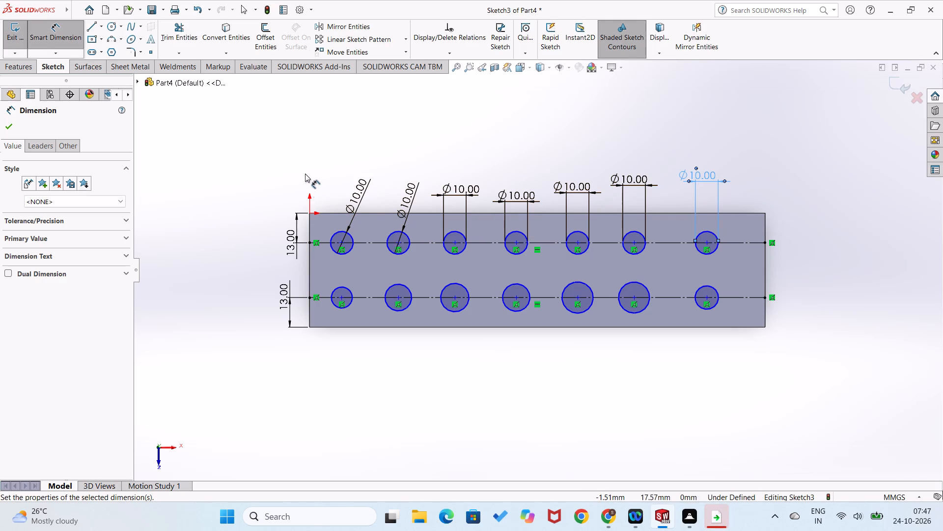
Dimension the first upper circle's centre horizontally at 20 mm from the block corner at the origin.
click(309, 212)
click(341, 242)
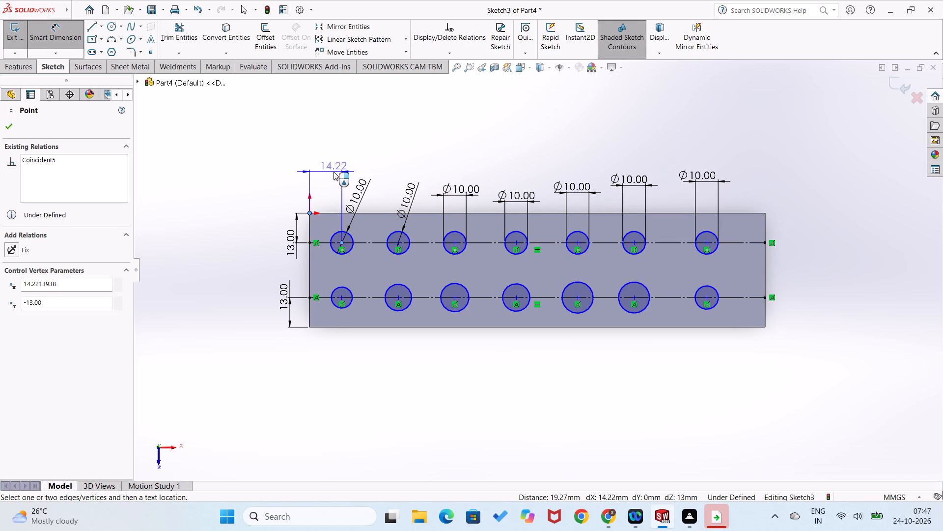
click(333, 171)
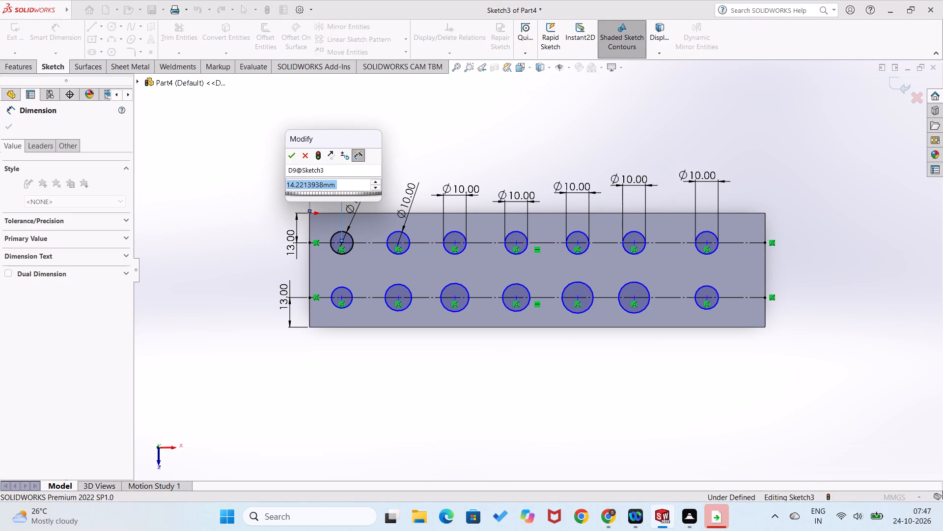
text(20)
key(Return)
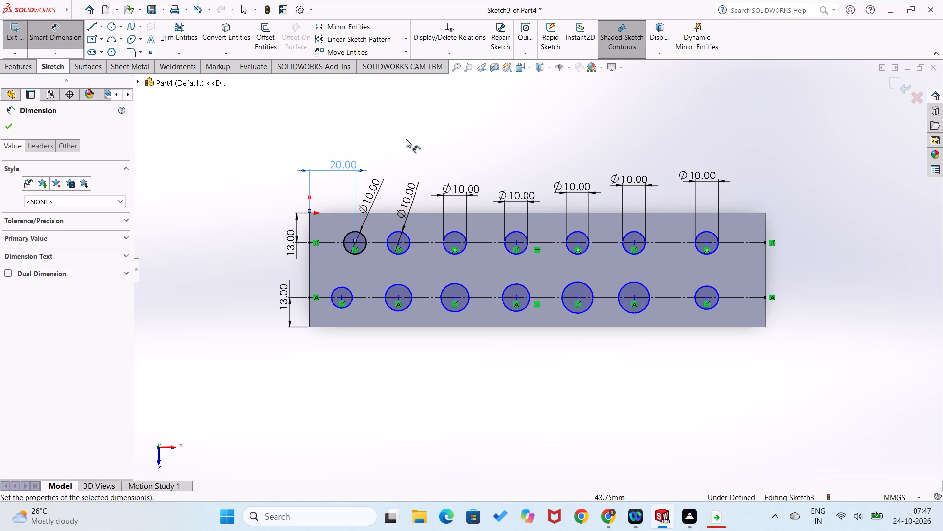
Move the seven diameter dimensions of the upper row off the space above the block onto its face, near their circles.
drag(370, 206, 349, 220)
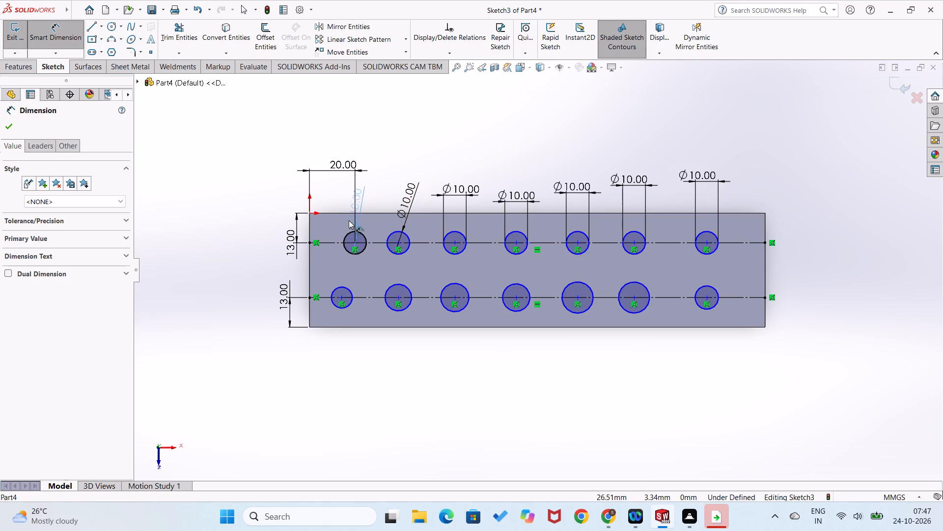
drag(349, 220, 323, 239)
drag(412, 204, 421, 261)
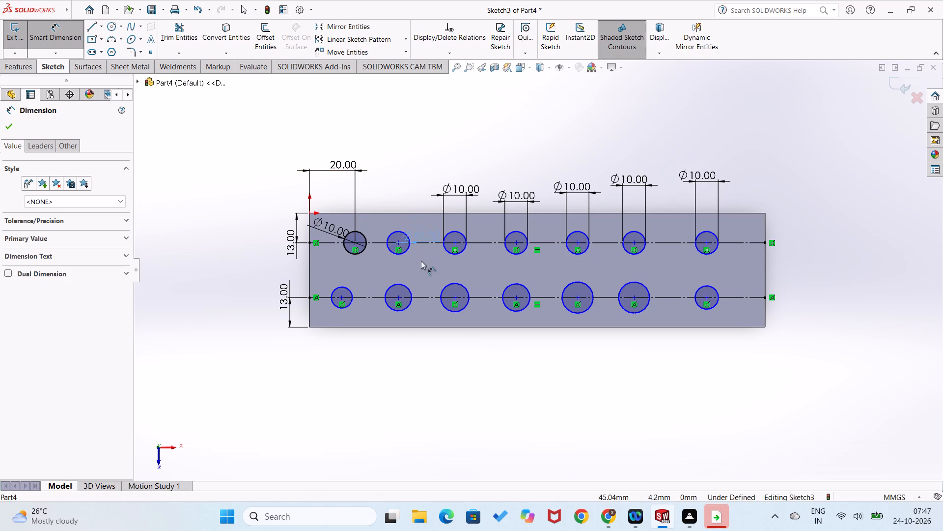
drag(421, 261, 424, 293)
drag(444, 187, 481, 269)
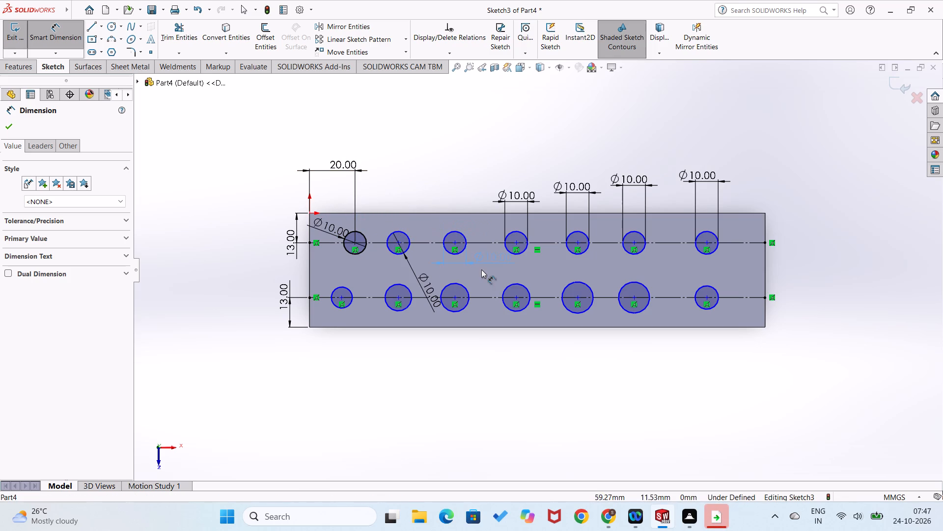
drag(481, 269, 486, 272)
drag(516, 184, 527, 228)
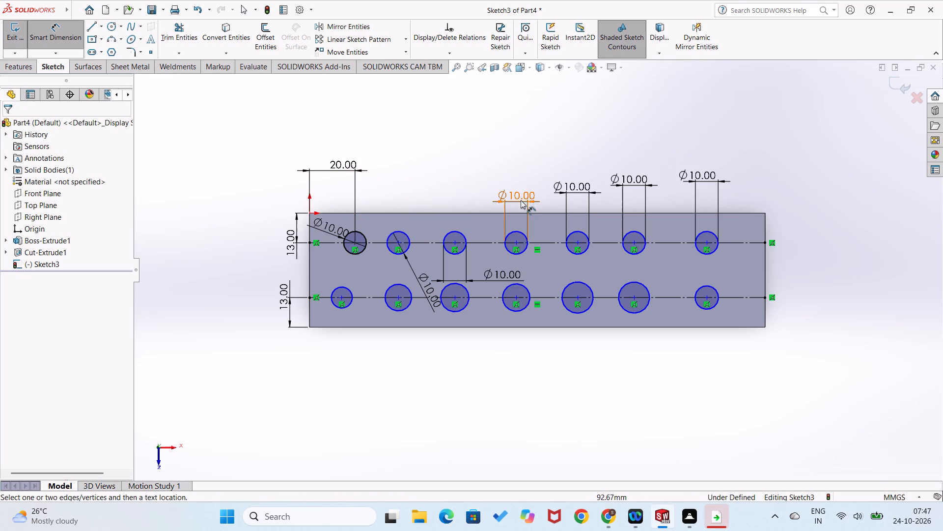
drag(521, 196, 532, 263)
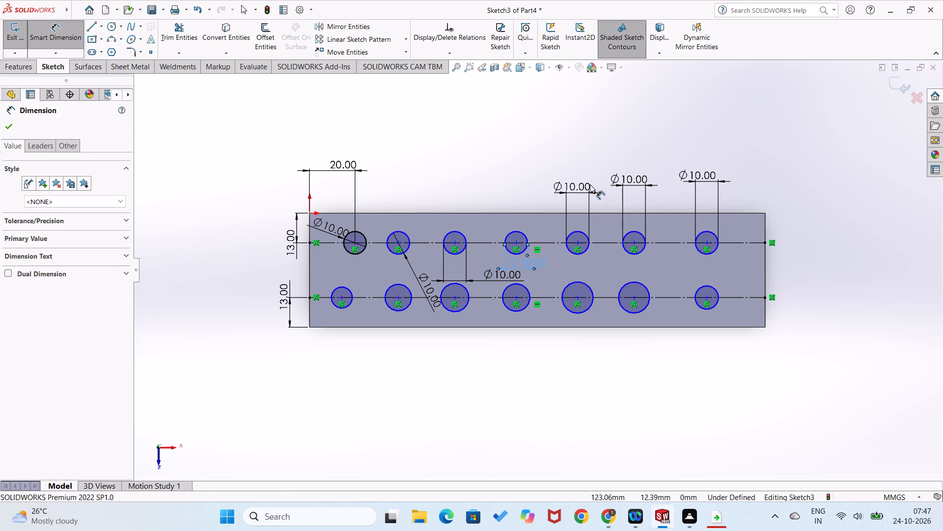
drag(588, 189, 596, 261)
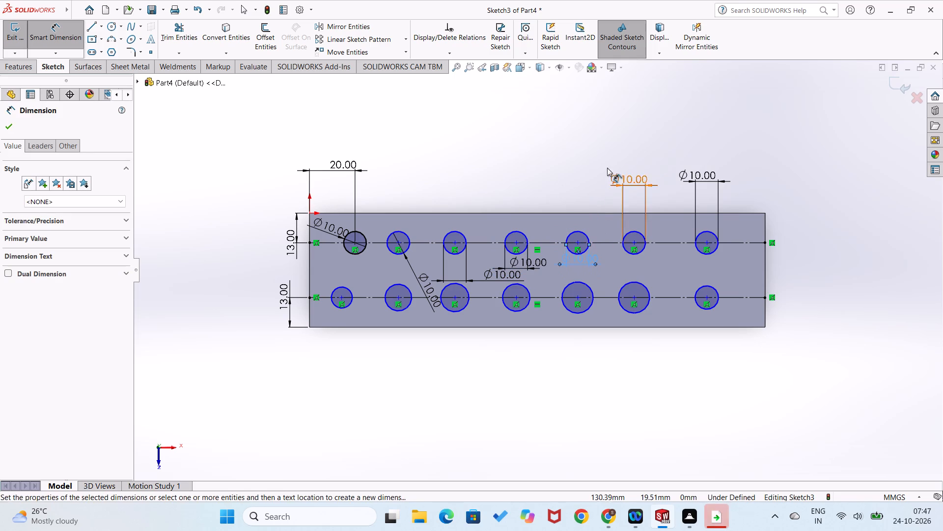
drag(630, 179, 642, 261)
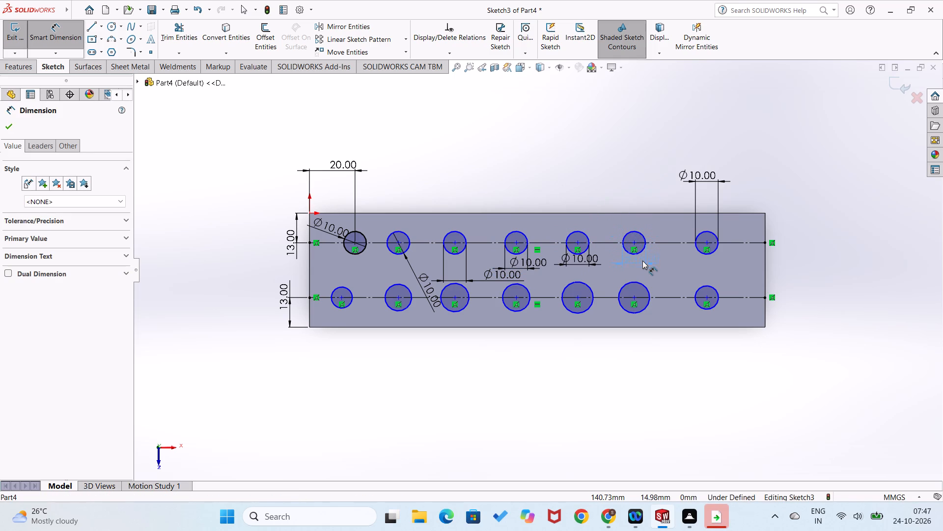
drag(642, 261, 642, 262)
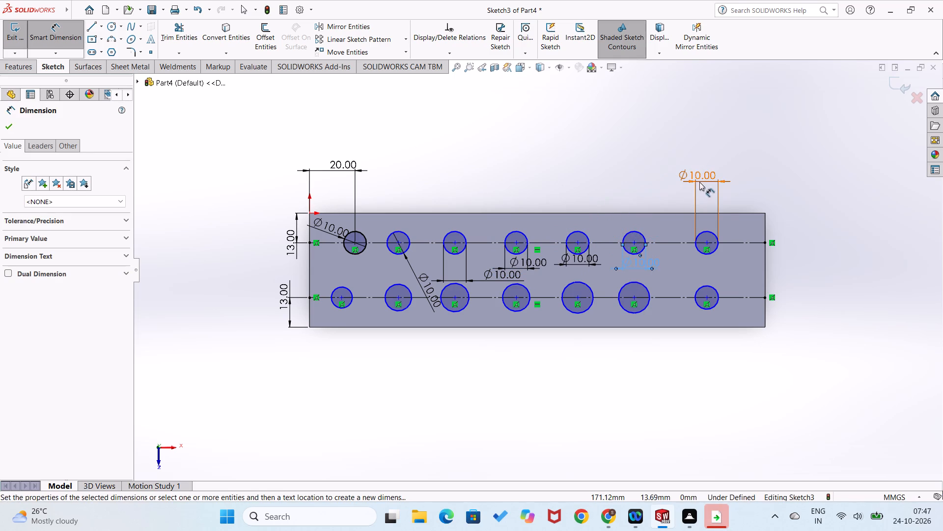
drag(701, 178, 722, 272)
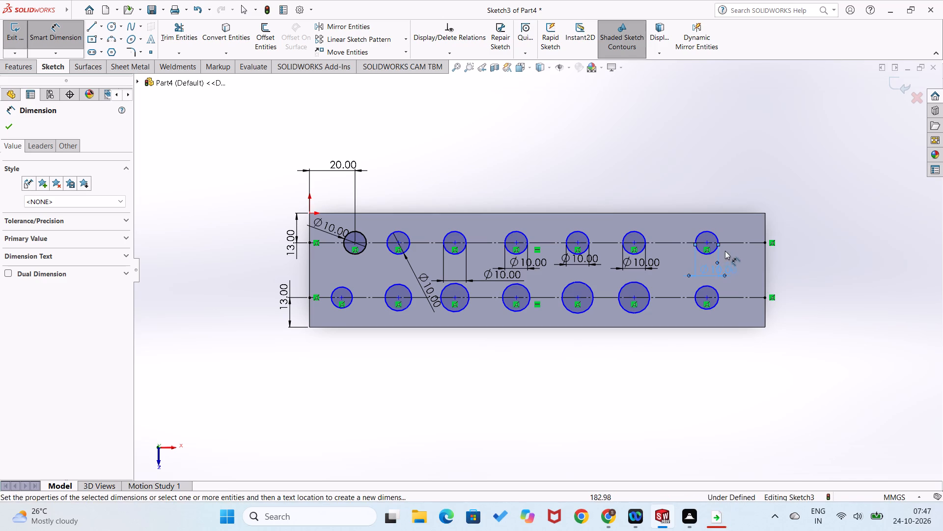
Dimension the last upper circle's centre horizontally at 20 mm from the block's upper corner at the far end.
drag(708, 241, 713, 241)
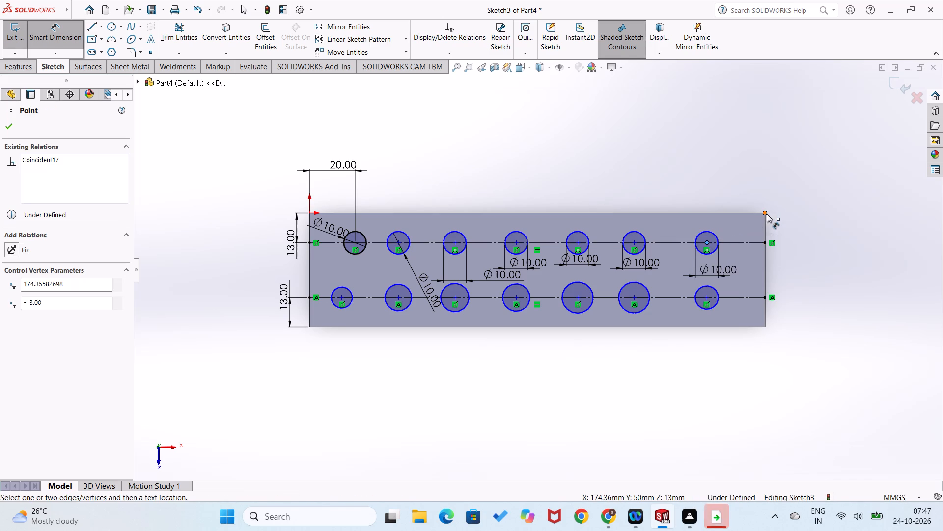
click(767, 214)
click(757, 199)
text(20)
key(Return)
click(672, 163)
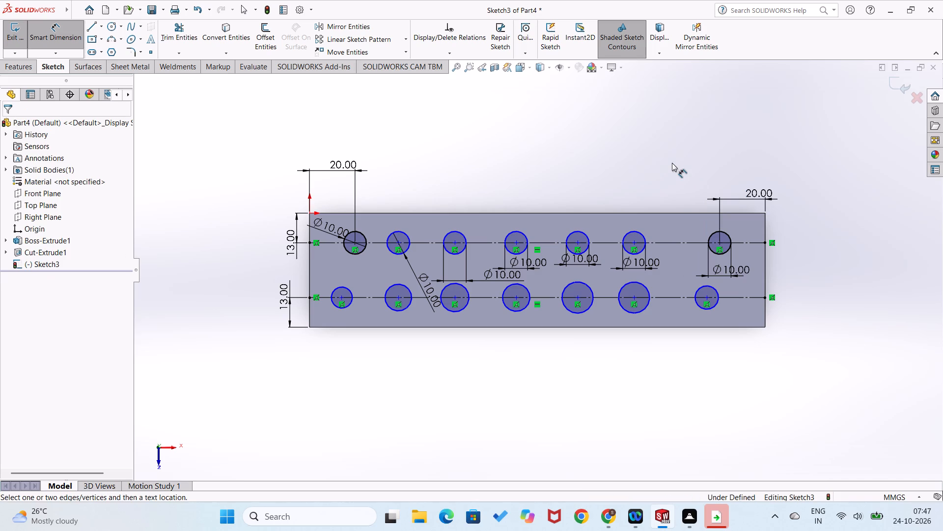
Dimension the centre spacing between the first and second upper circles at 20 mm.
click(355, 244)
click(397, 240)
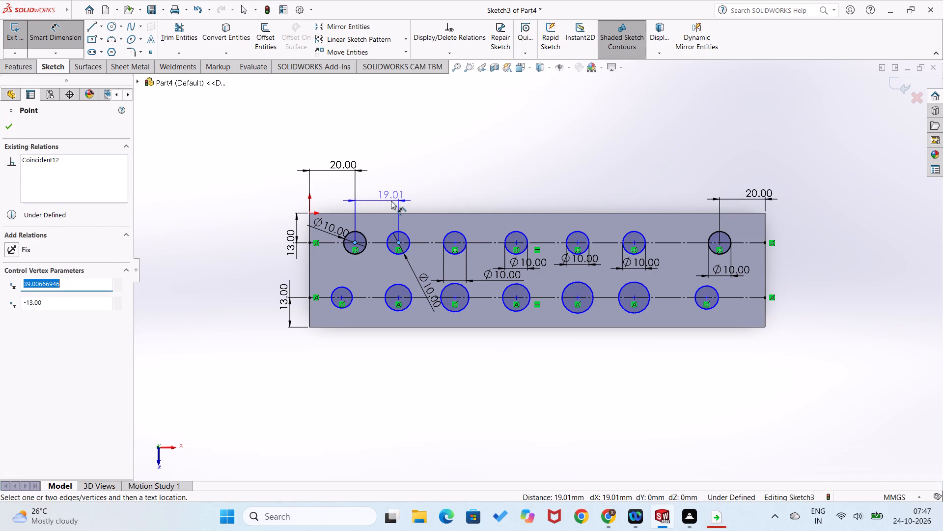
click(391, 201)
text(20)
key(Return)
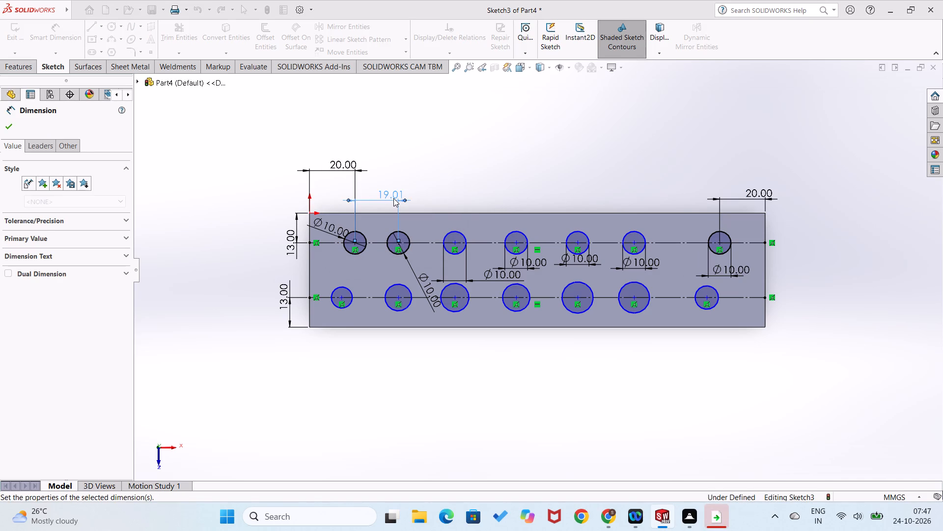
click(434, 172)
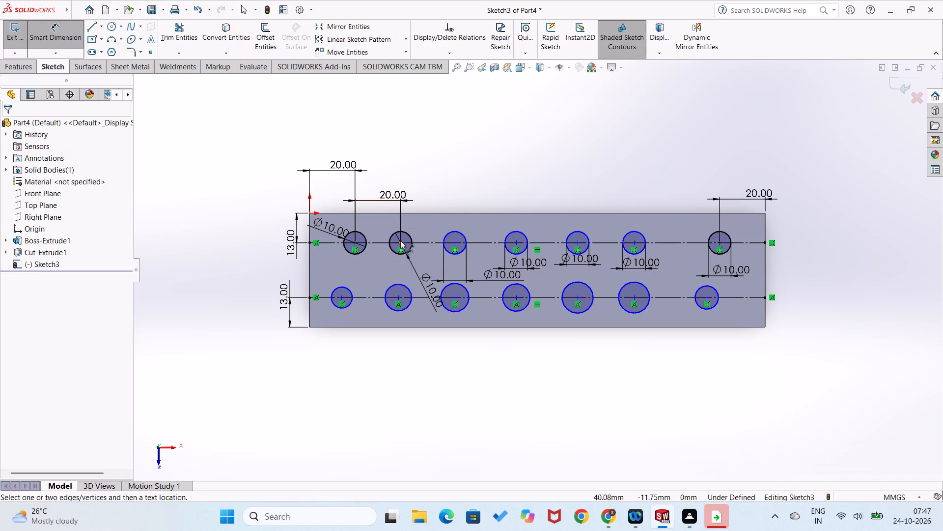
Dimension the centre spacing between the second and third upper circles at 20 mm.
click(400, 240)
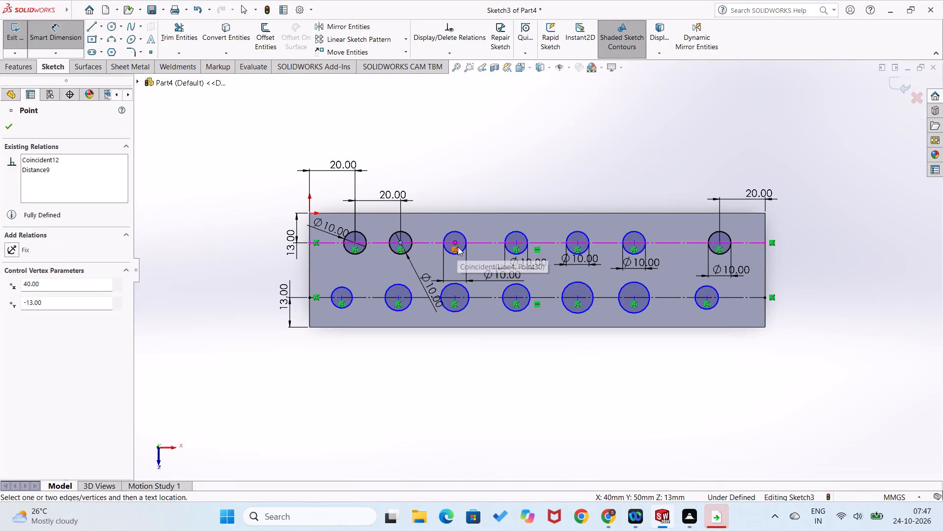
click(457, 244)
click(447, 201)
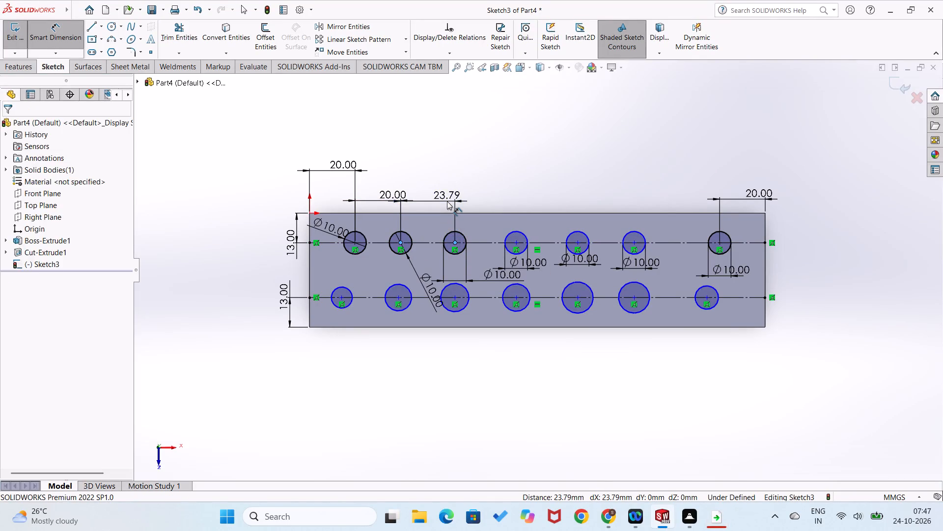
text(20)
key(Return)
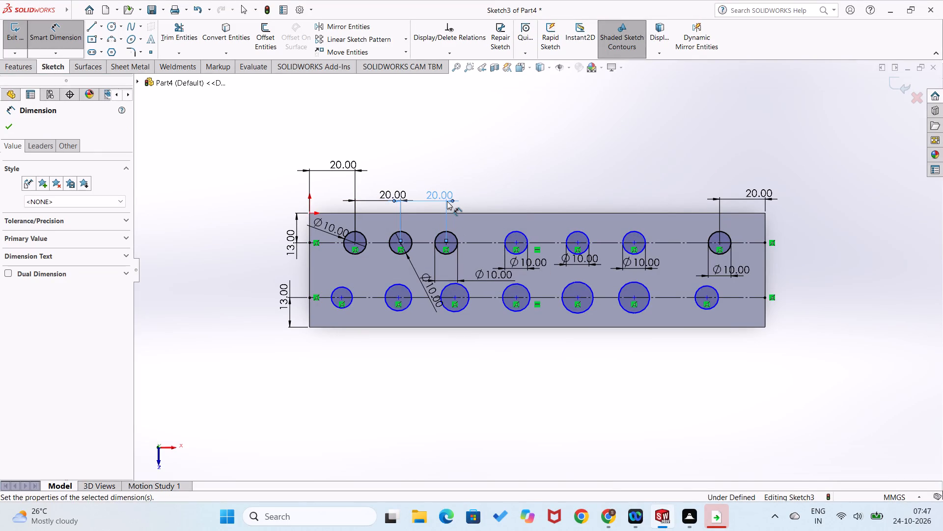
click(493, 180)
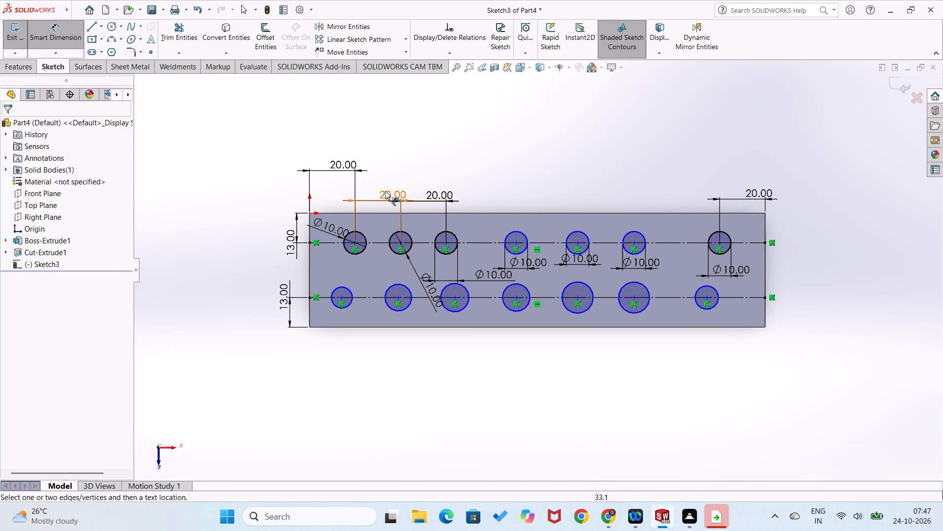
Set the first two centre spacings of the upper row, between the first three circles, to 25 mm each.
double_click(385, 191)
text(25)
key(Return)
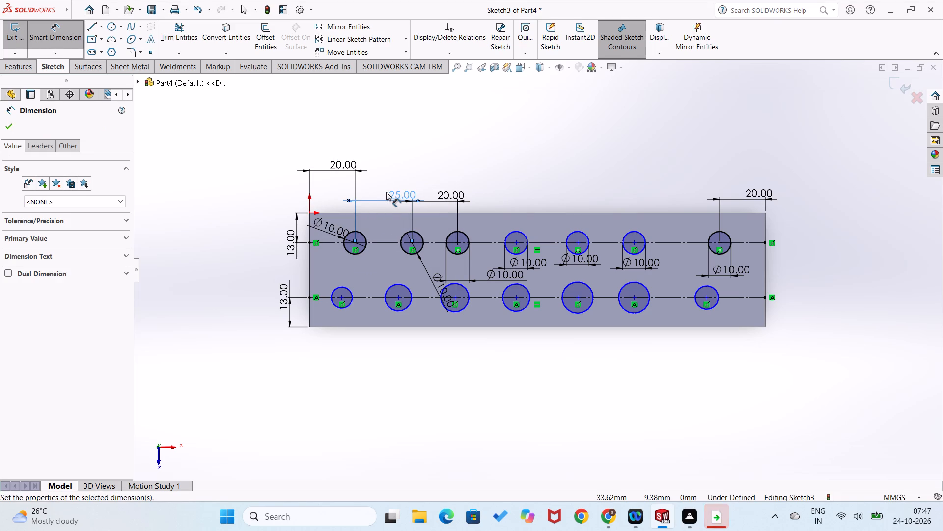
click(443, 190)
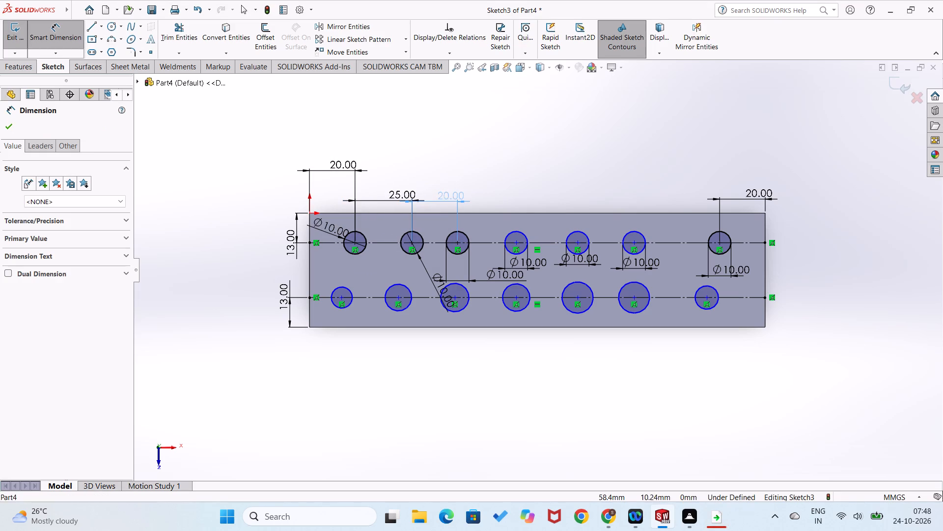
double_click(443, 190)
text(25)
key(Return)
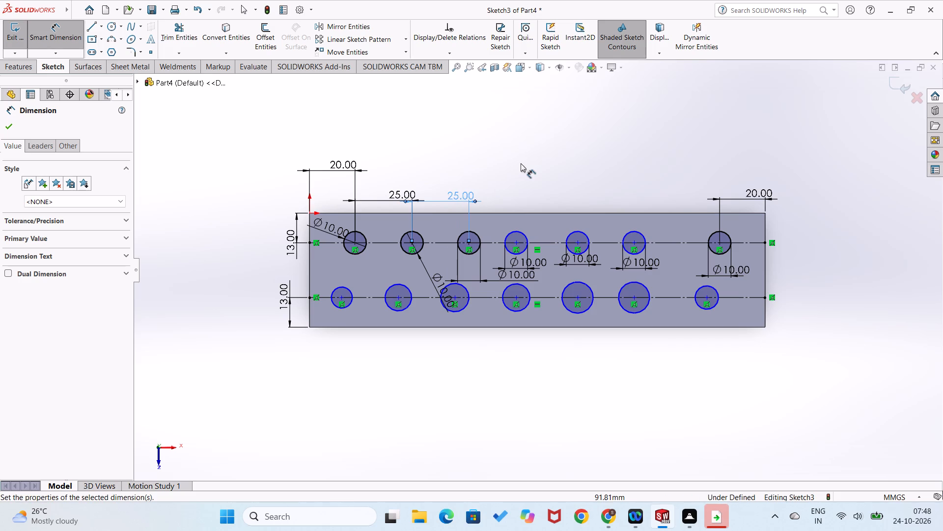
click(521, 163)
Dimension the centre spacing between the third and fourth upper circles at 25 mm.
click(470, 243)
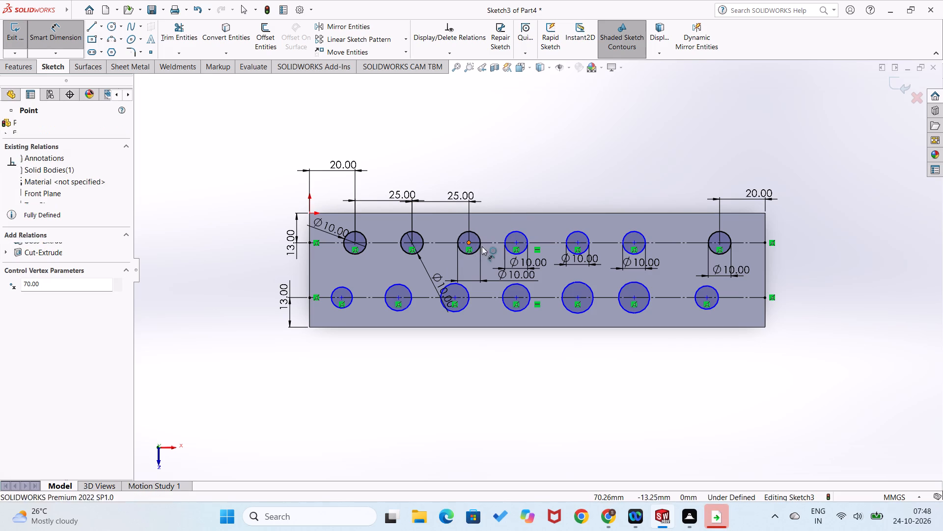
click(518, 243)
click(510, 207)
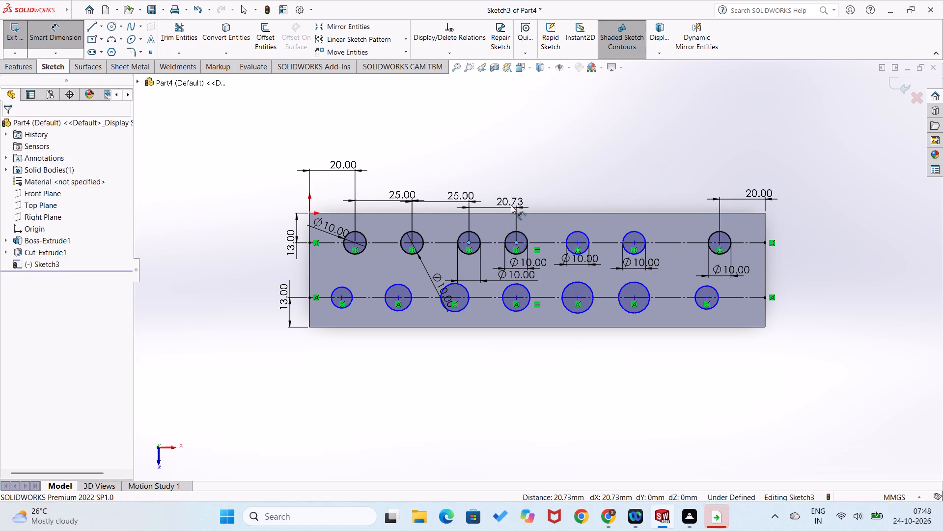
text(25)
key(Return)
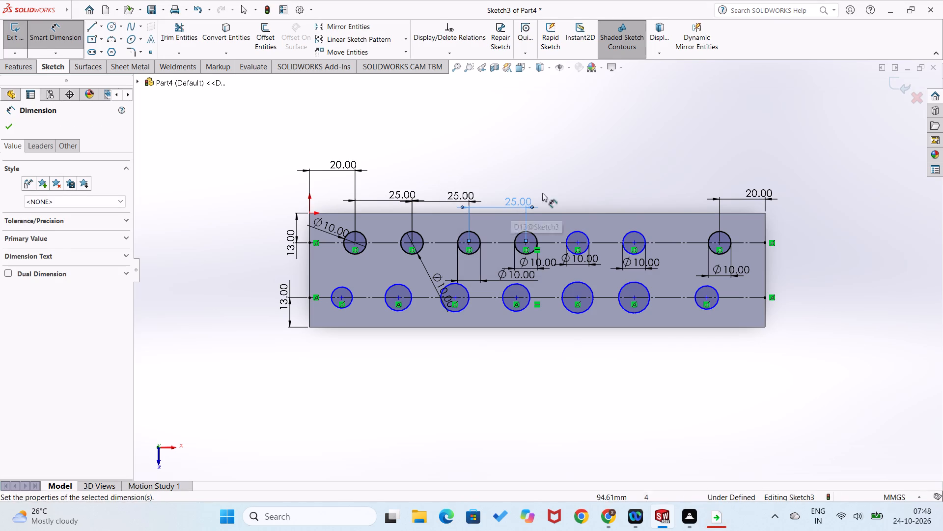
click(564, 181)
Dimension the centre spacing between the fourth and fifth upper circles at 25 mm.
click(525, 245)
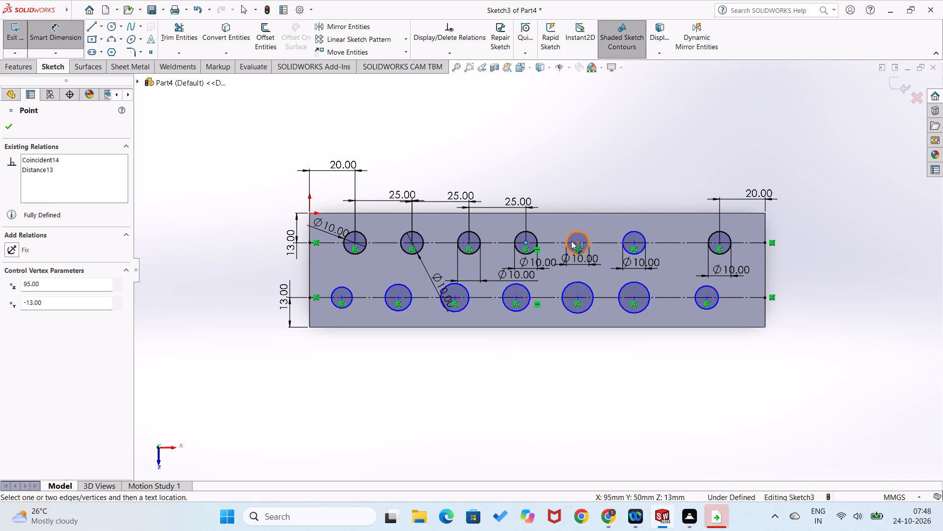
click(578, 240)
click(574, 200)
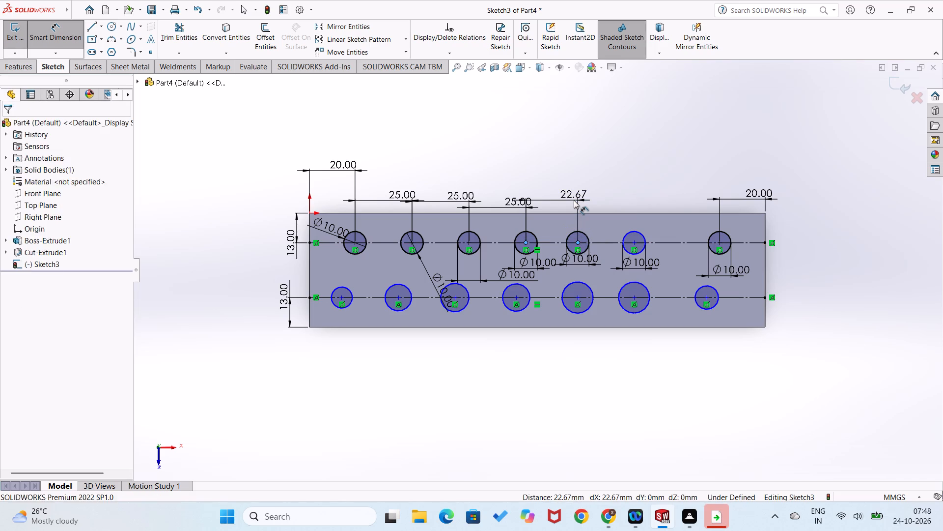
text(25)
key(Return)
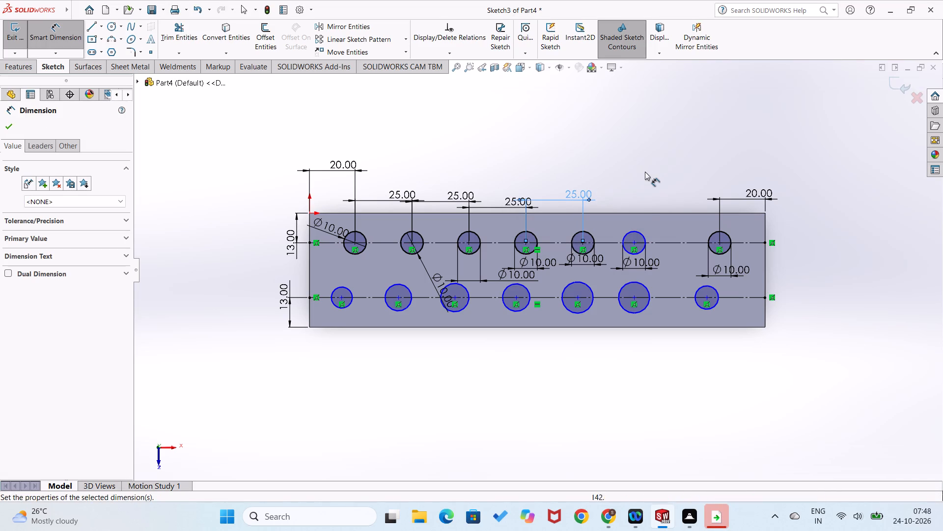
click(647, 171)
Dimension the centre spacing between the fifth and sixth upper circles at 25 mm.
click(580, 244)
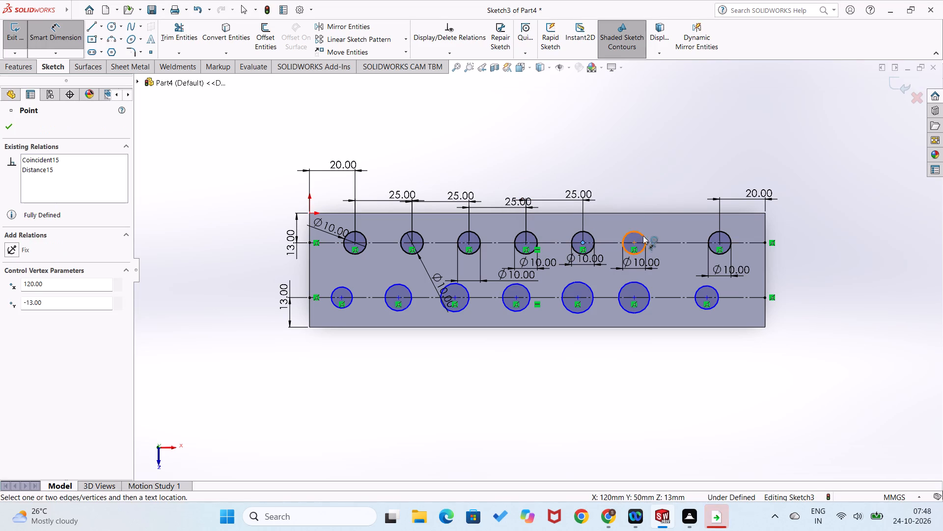
click(636, 241)
click(631, 200)
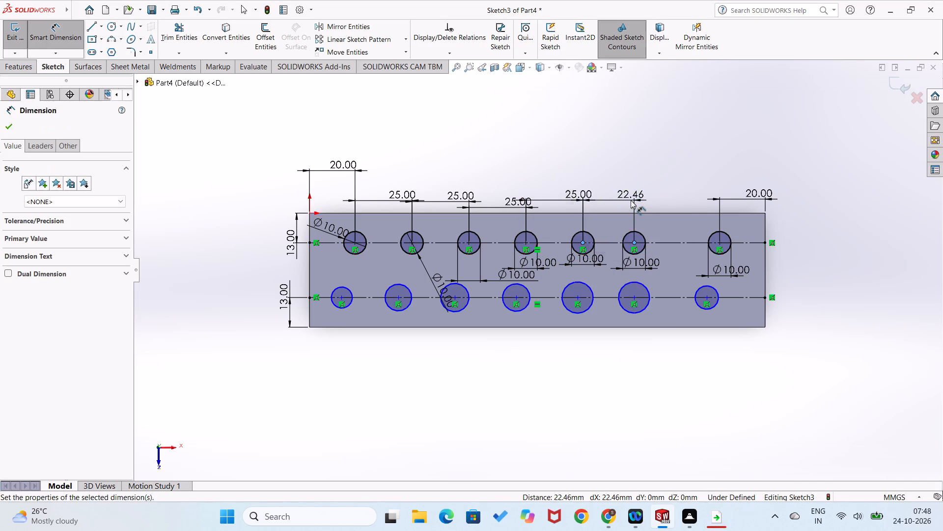
text(25)
key(Return)
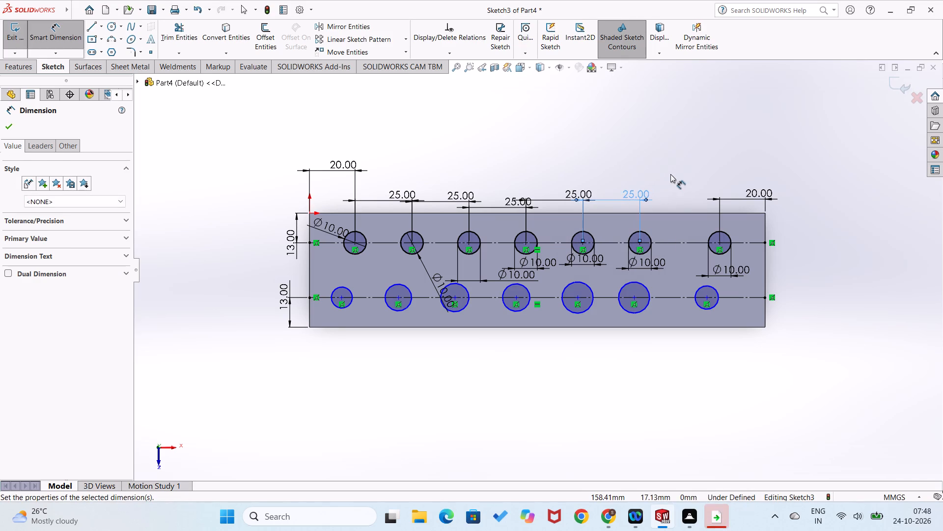
click(670, 174)
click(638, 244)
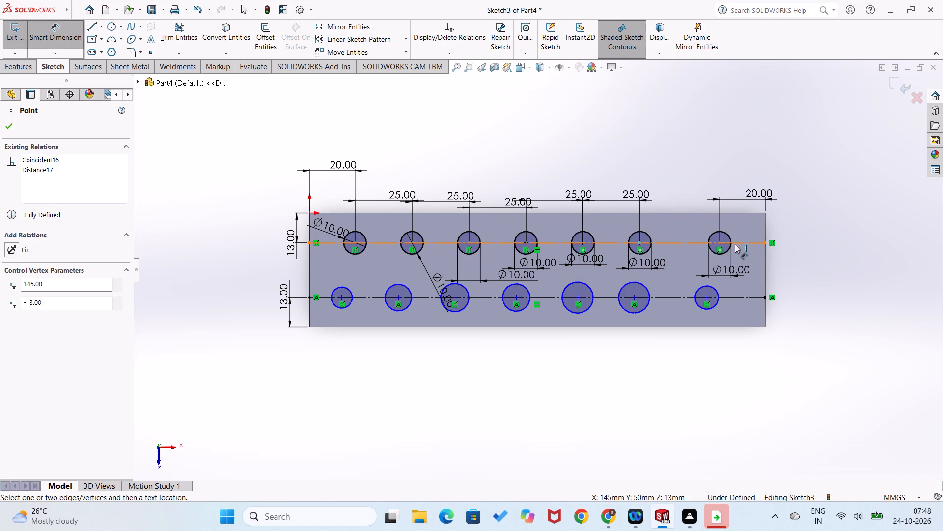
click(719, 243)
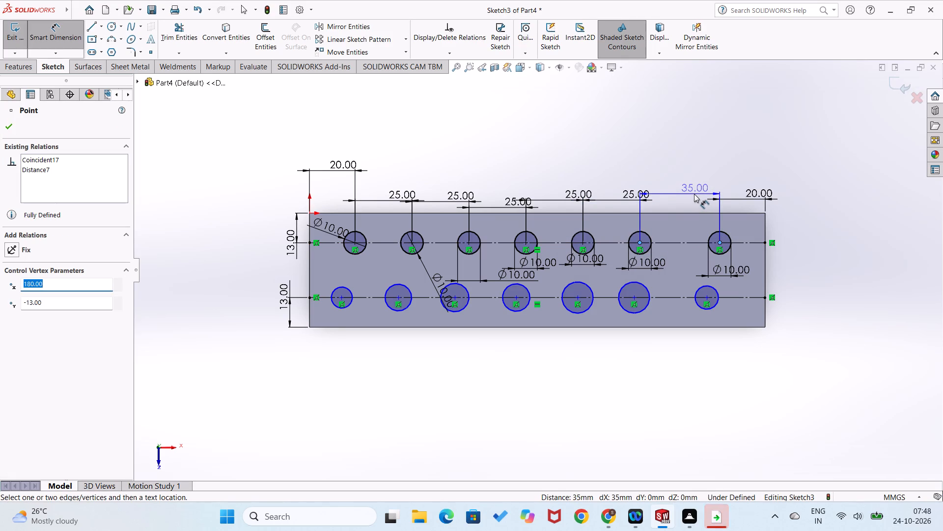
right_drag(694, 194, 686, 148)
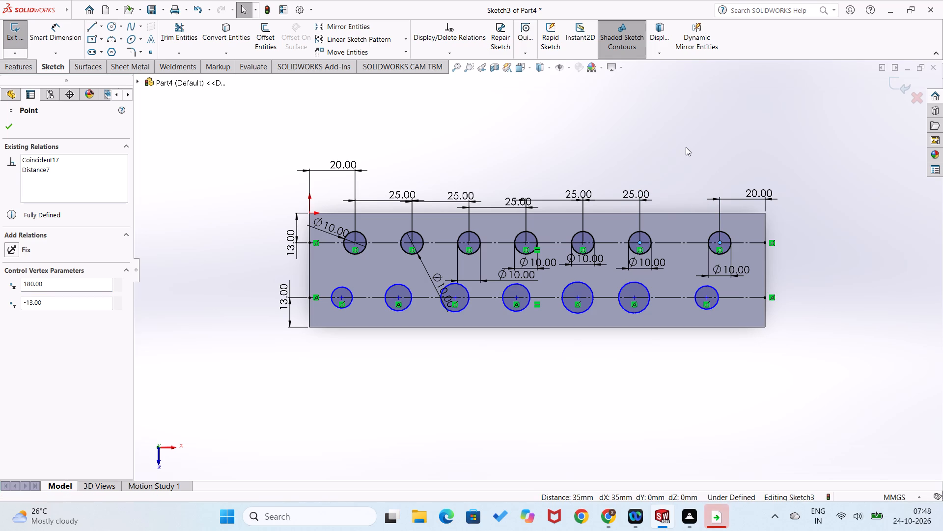
Set the first three centre spacings of the upper row, from the first to the fourth circle, to 27 mm each.
double_click(397, 195)
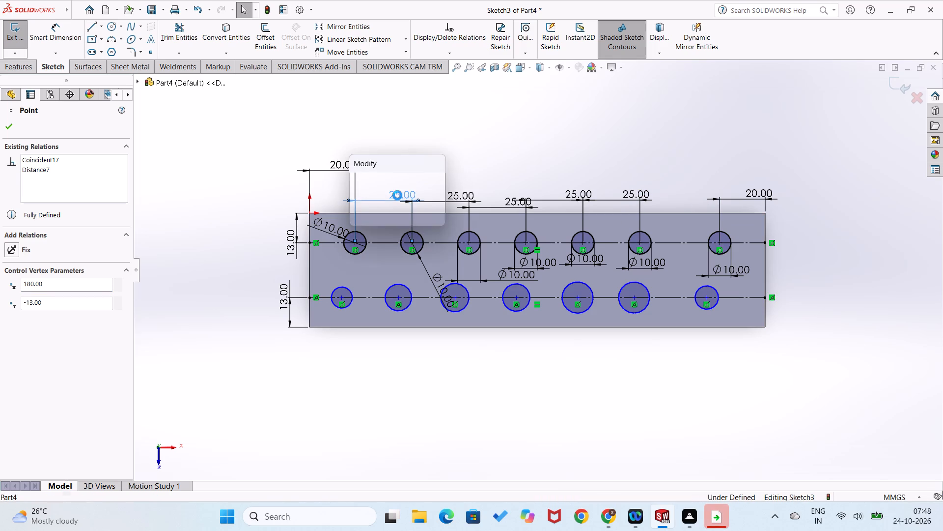
text(27)
key(Return)
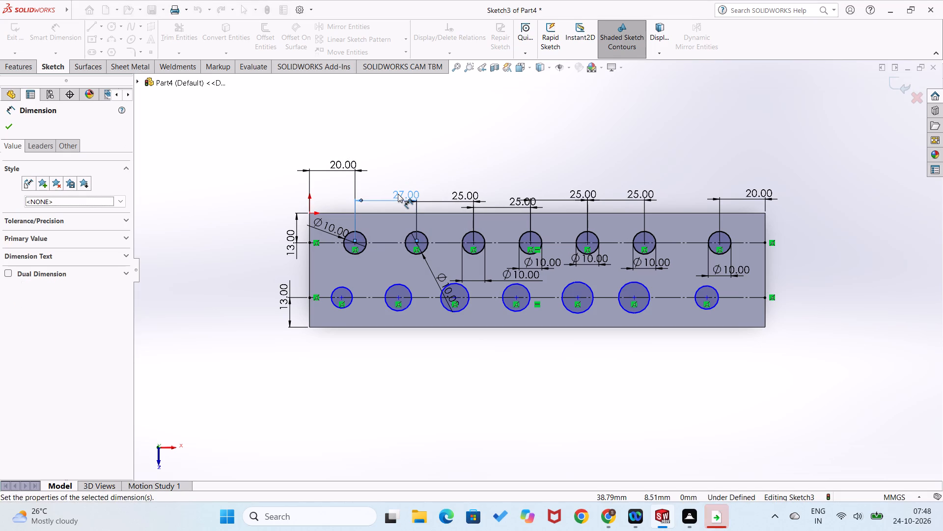
double_click(462, 201)
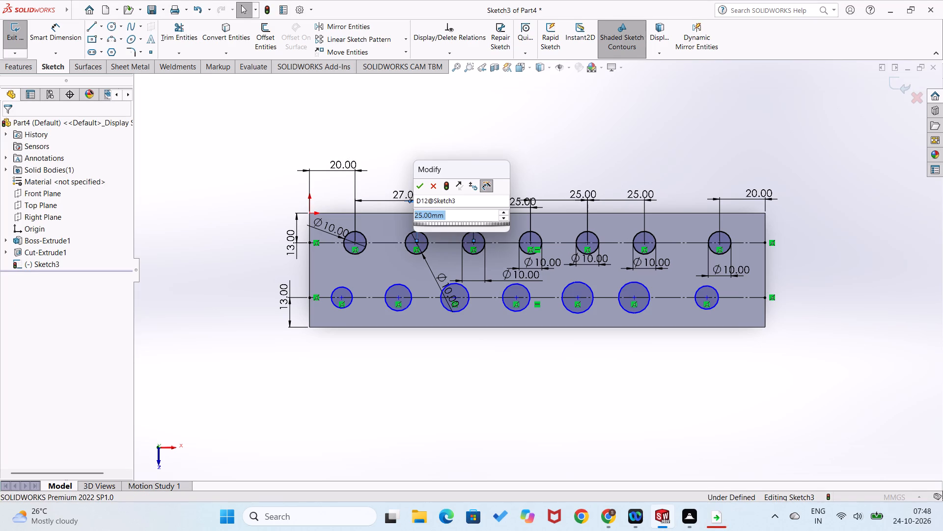
text(27)
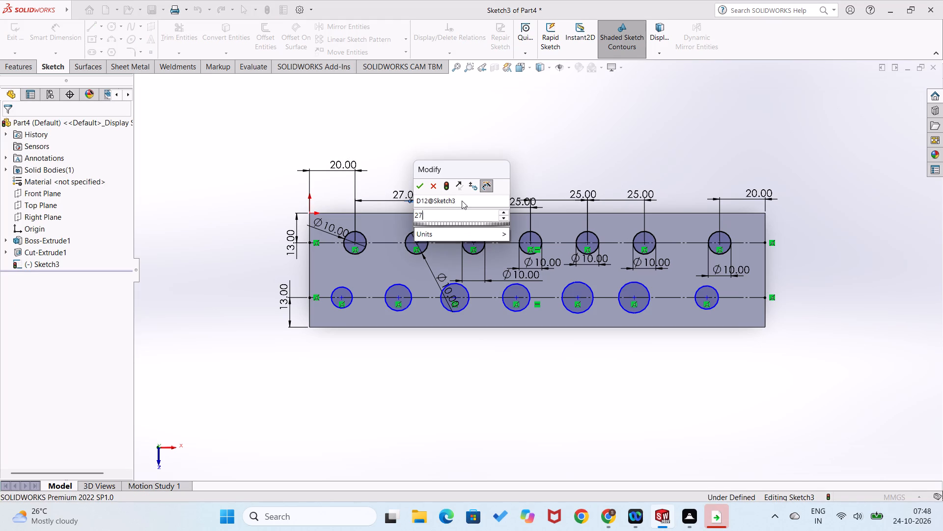
key(Return)
double_click(523, 203)
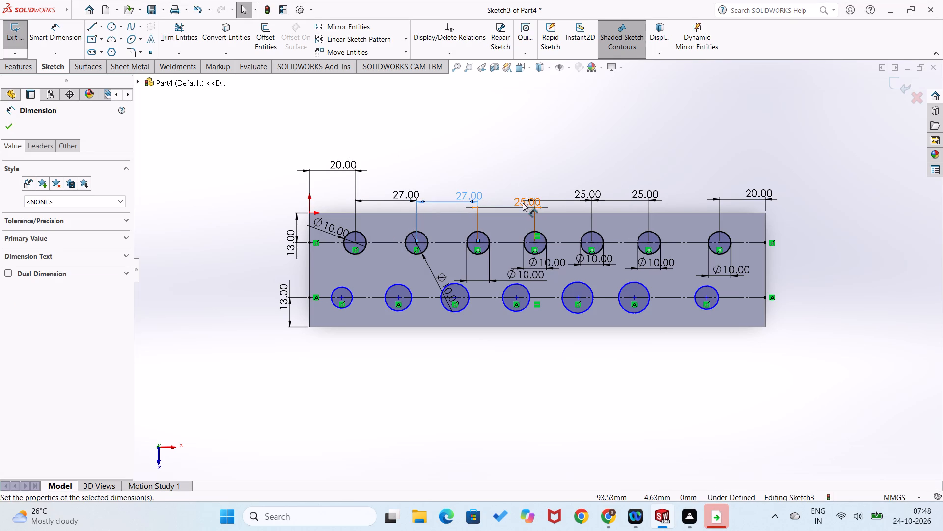
text(27)
click(523, 203)
key(Return)
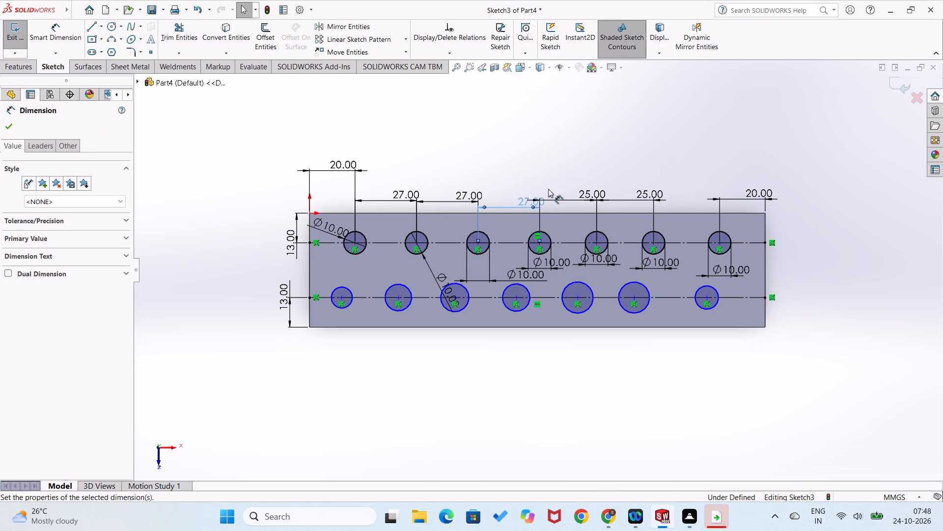
click(566, 165)
Set the fourth and fifth centre spacings of the upper row, from the fourth to the sixth circle, to 27 mm each.
double_click(583, 190)
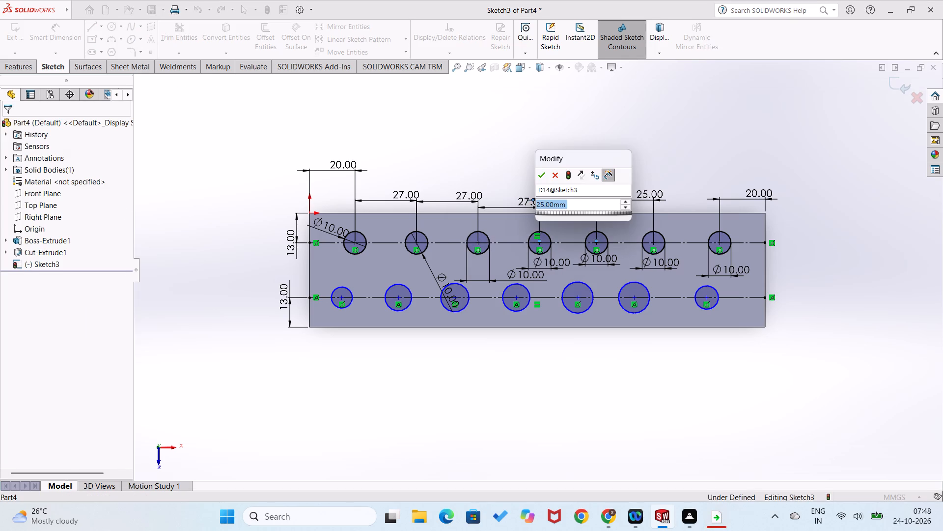
key(2)
double_click(584, 191)
key(7)
key(Return)
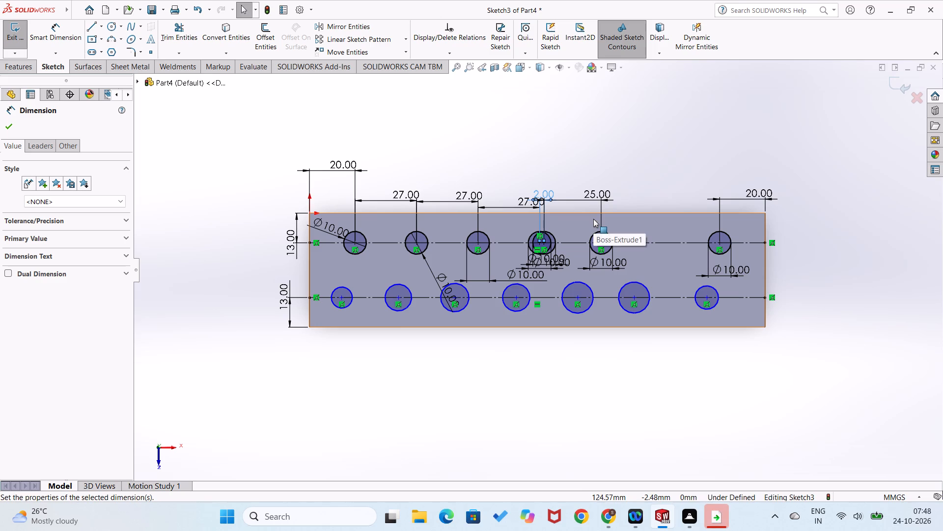
double_click(541, 191)
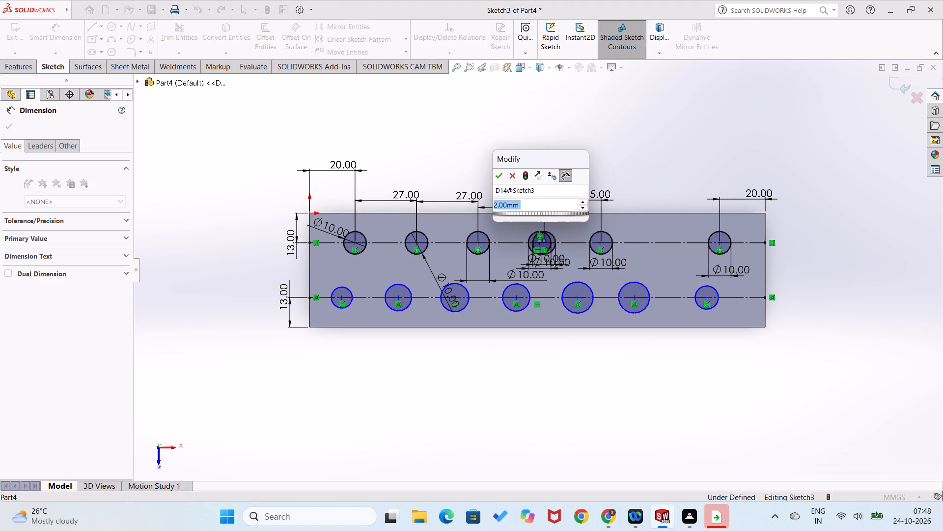
text(27)
right_click(541, 191)
key(Return)
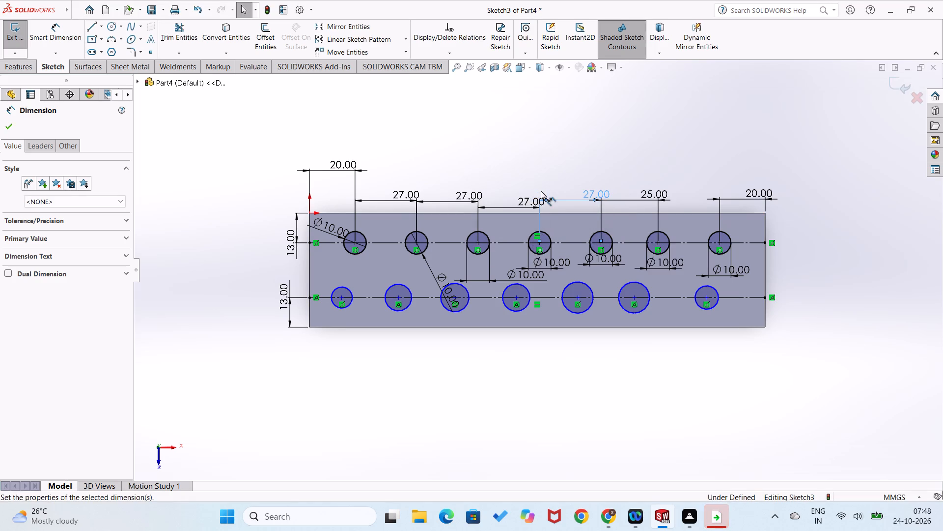
double_click(646, 198)
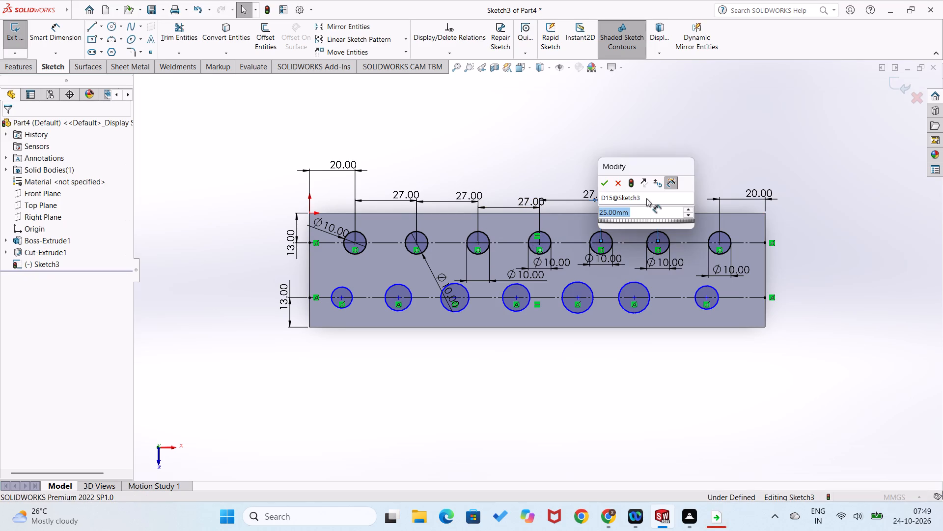
text(27)
click(646, 198)
key(Return)
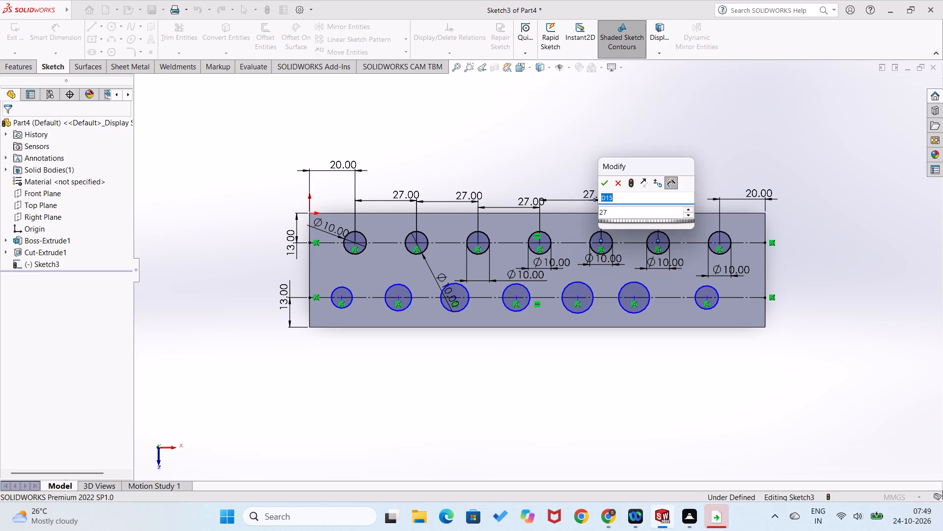
click(678, 158)
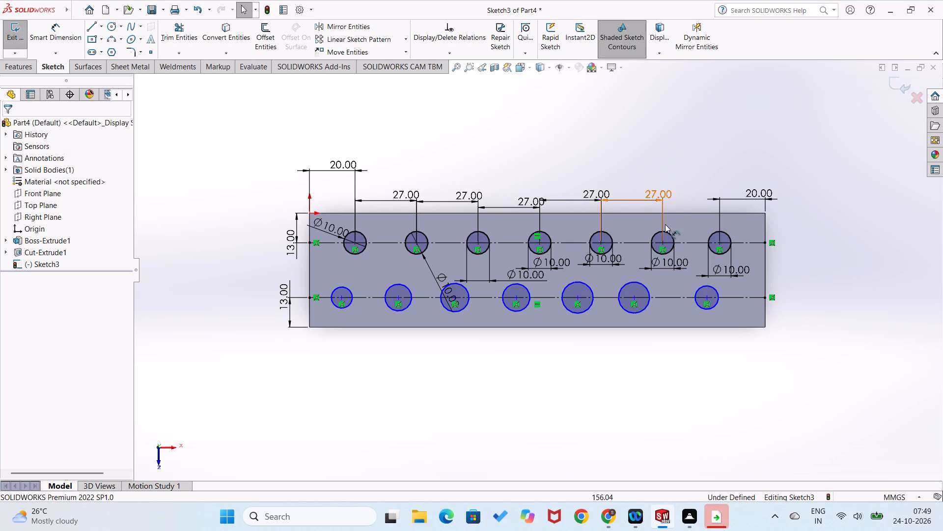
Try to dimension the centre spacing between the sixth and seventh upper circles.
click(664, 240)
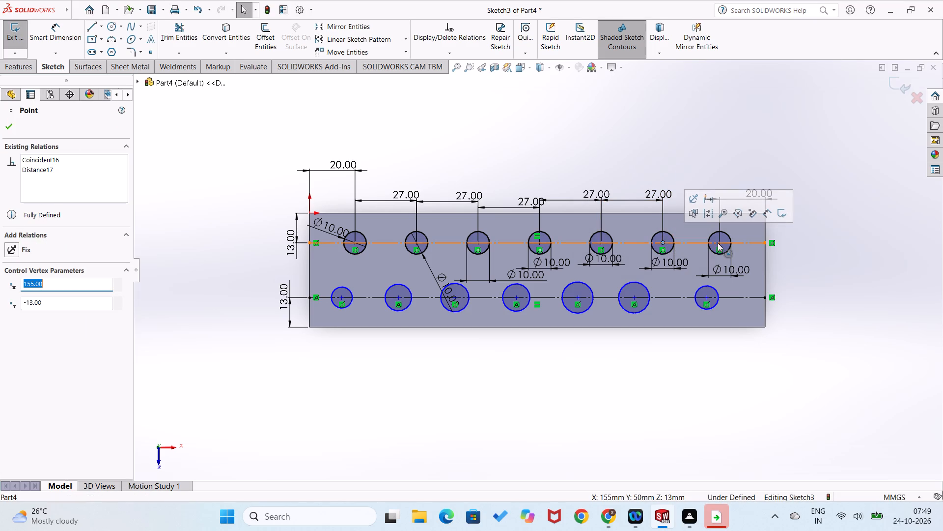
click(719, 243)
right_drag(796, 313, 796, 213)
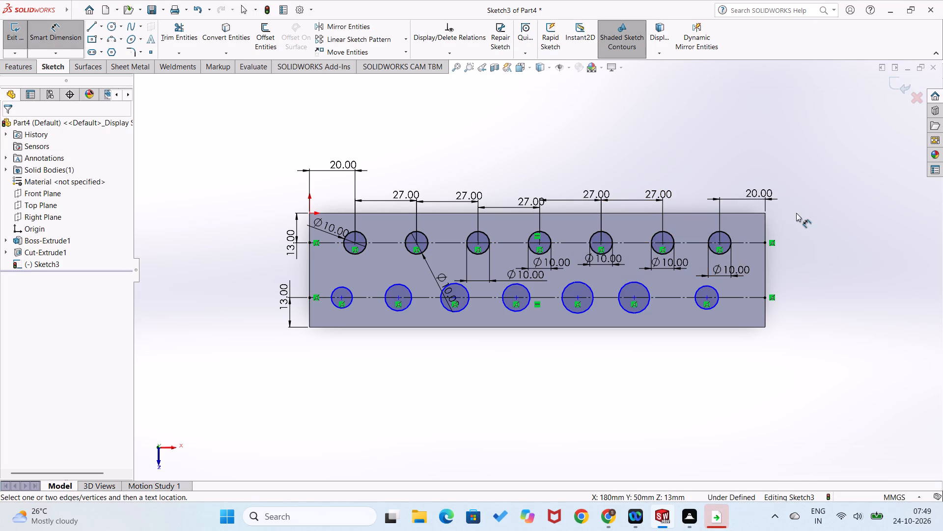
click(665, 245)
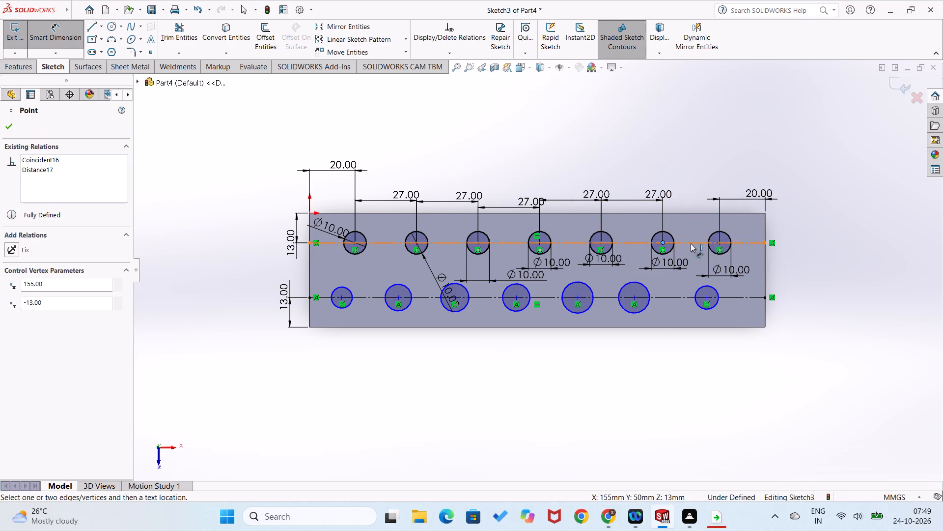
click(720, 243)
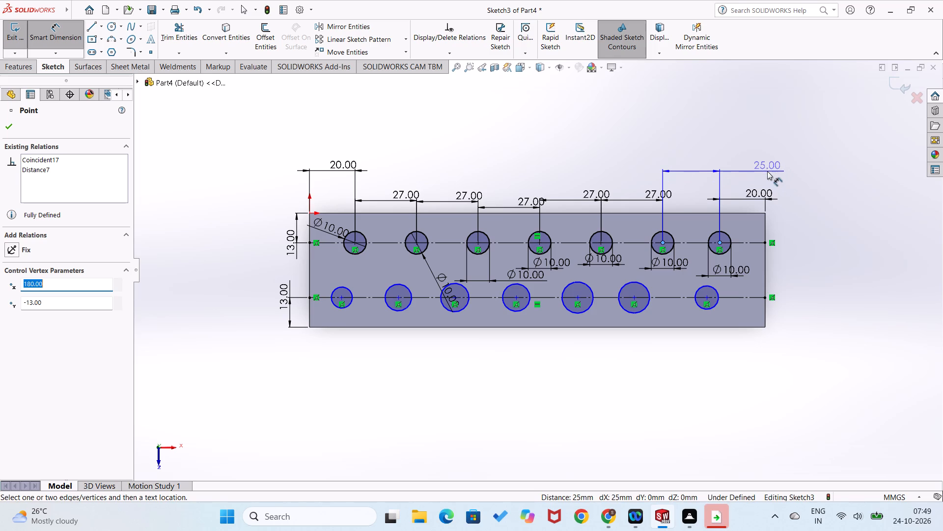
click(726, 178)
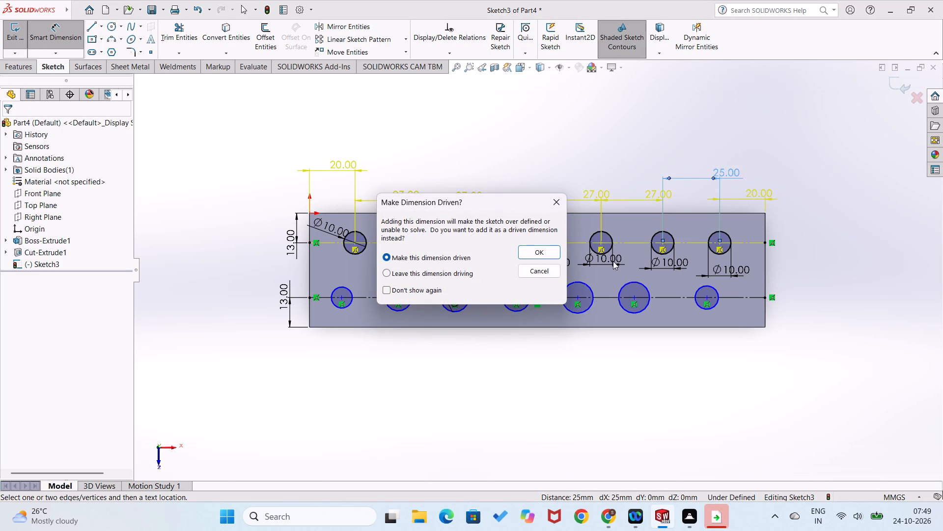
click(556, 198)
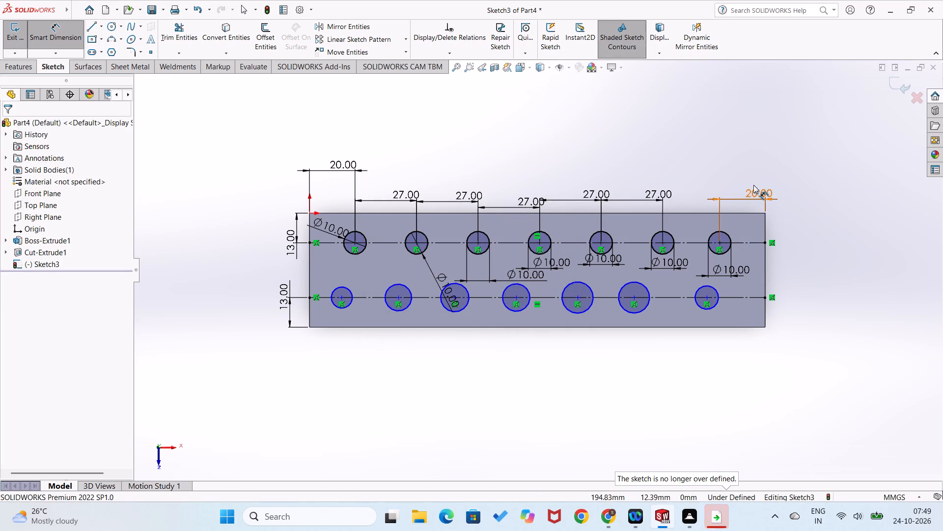
Set the distances from the block's short edges to the centres of the last and first upper circles to 19 mm each.
double_click(761, 193)
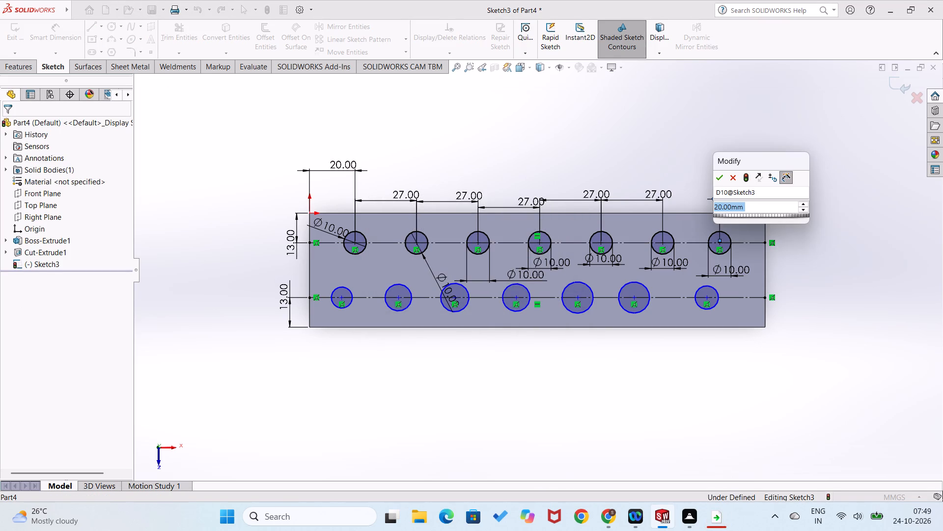
text(19)
key(Return)
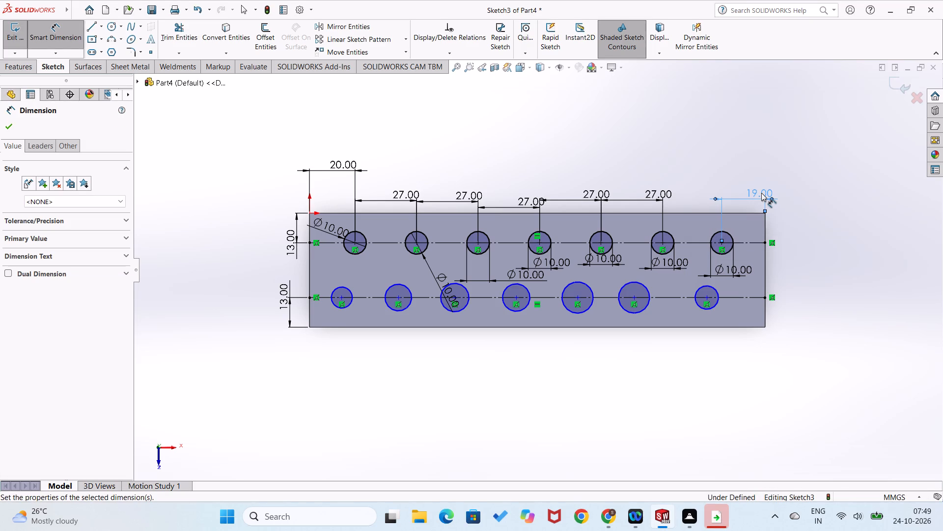
drag(208, 249, 219, 238)
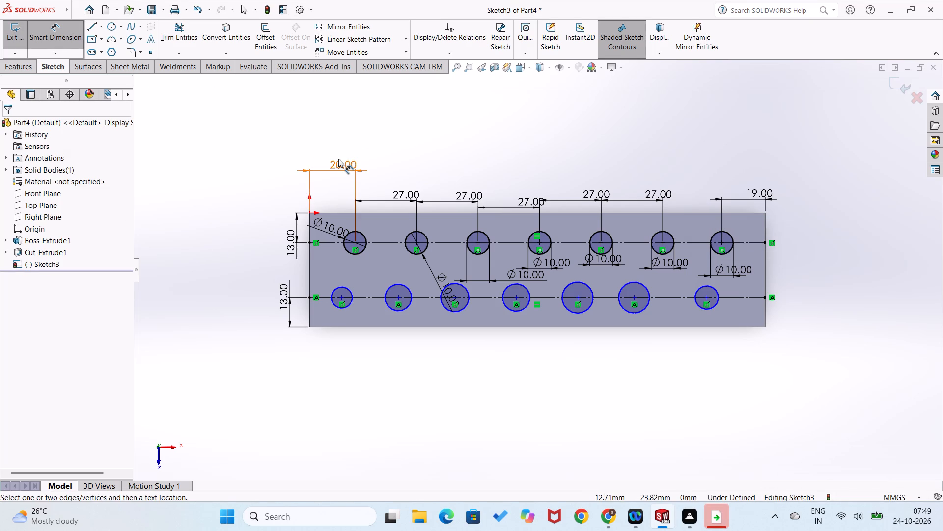
double_click(338, 159)
key(1)
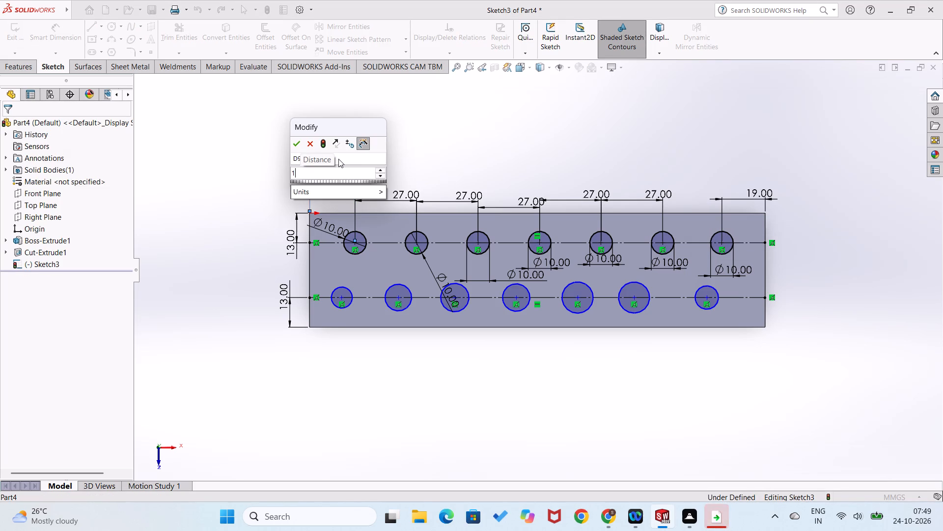
key(9)
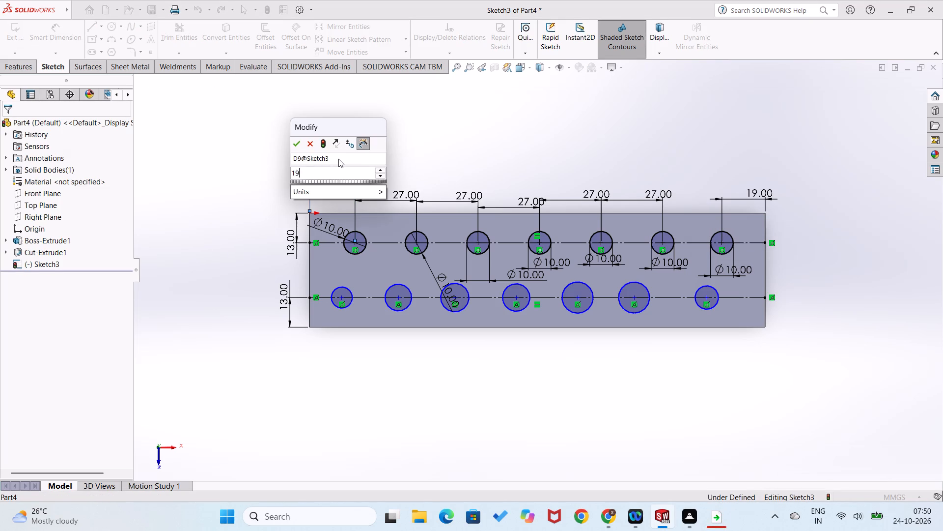
key(Return)
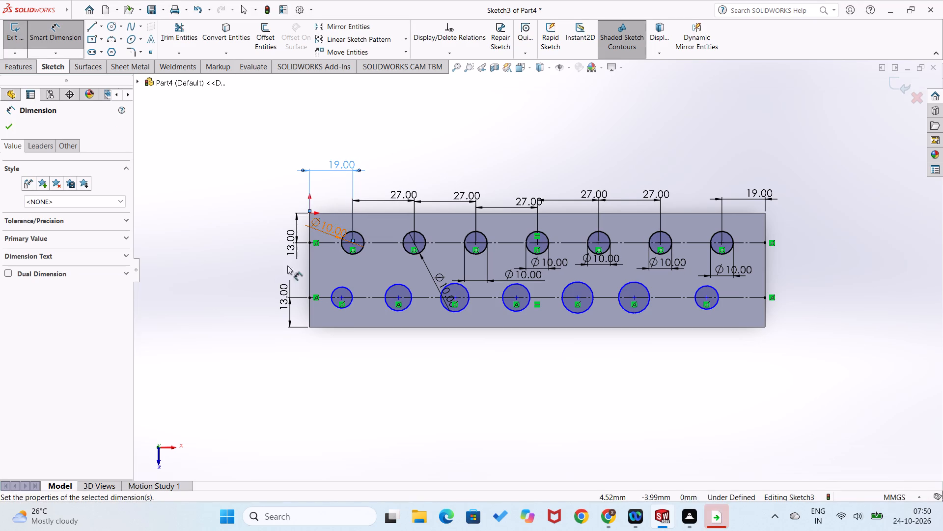
click(245, 333)
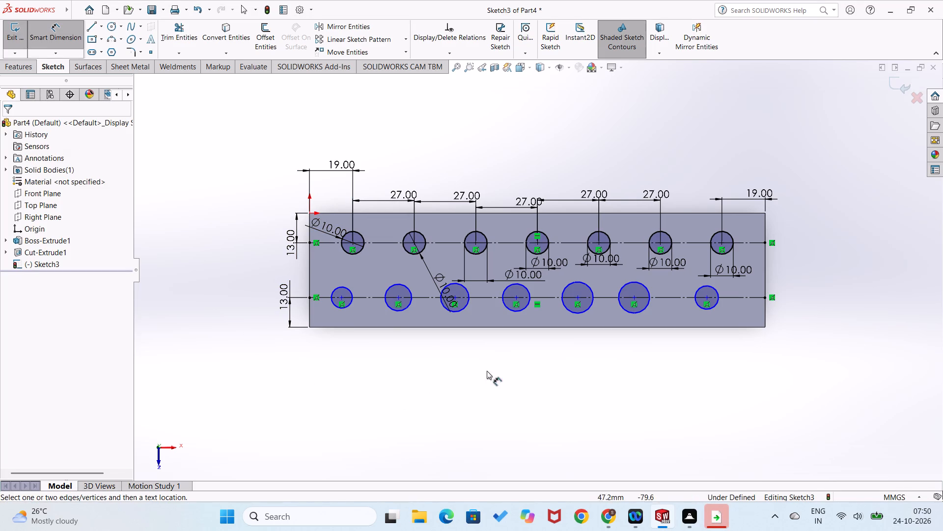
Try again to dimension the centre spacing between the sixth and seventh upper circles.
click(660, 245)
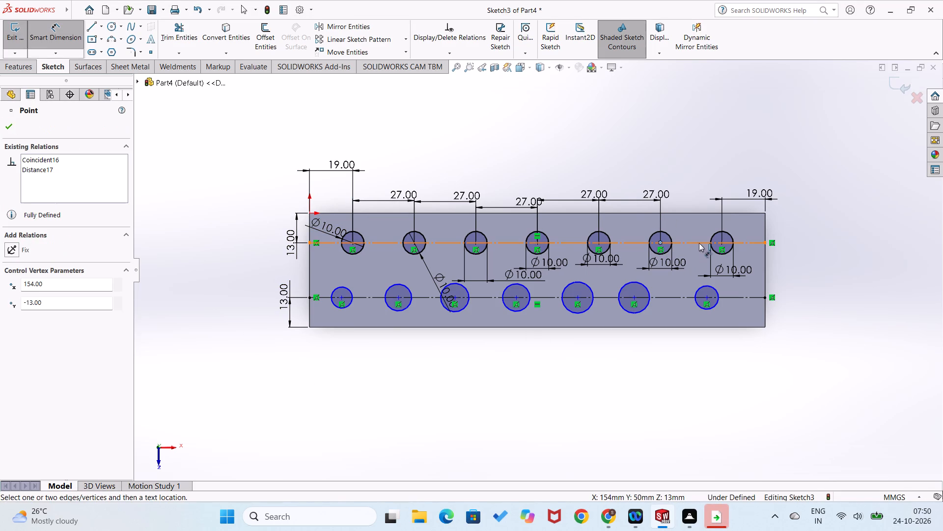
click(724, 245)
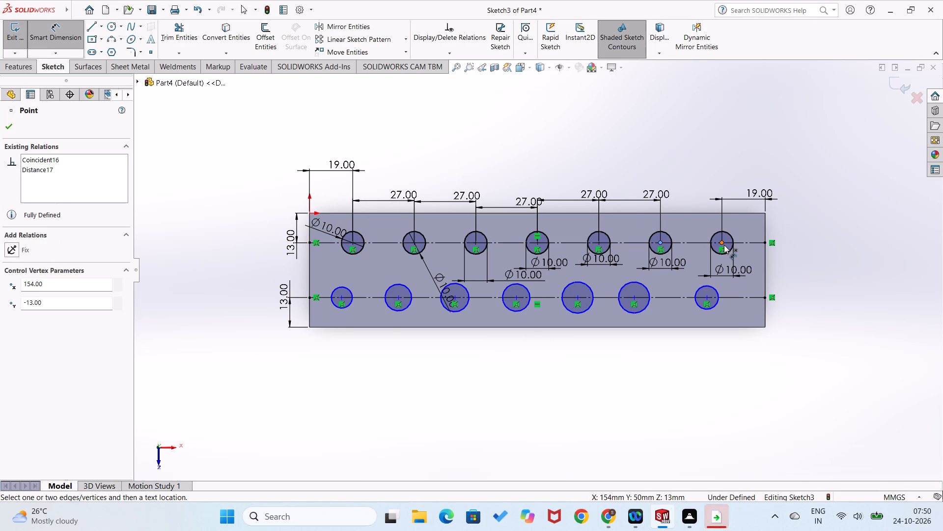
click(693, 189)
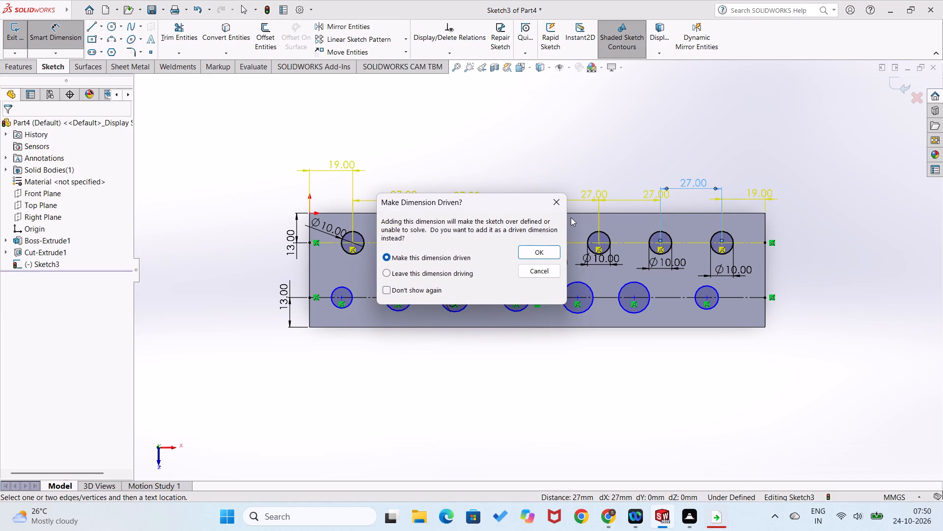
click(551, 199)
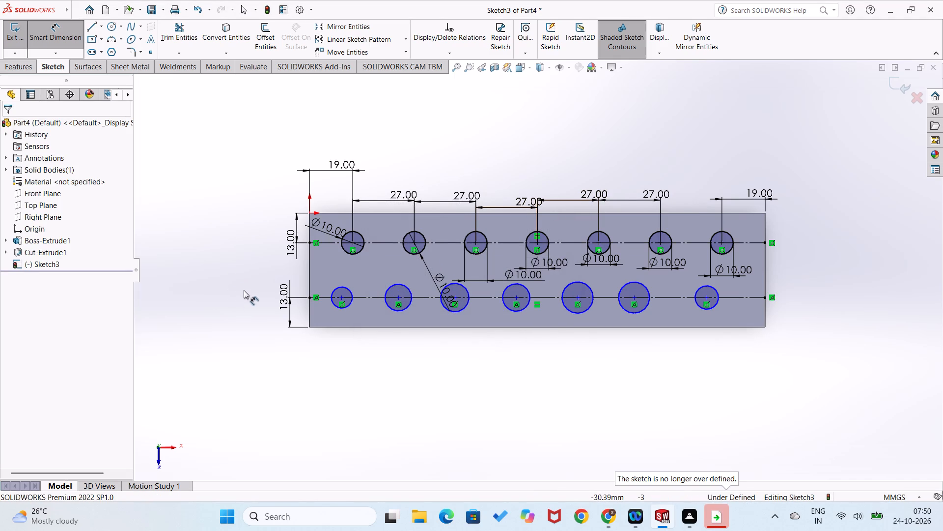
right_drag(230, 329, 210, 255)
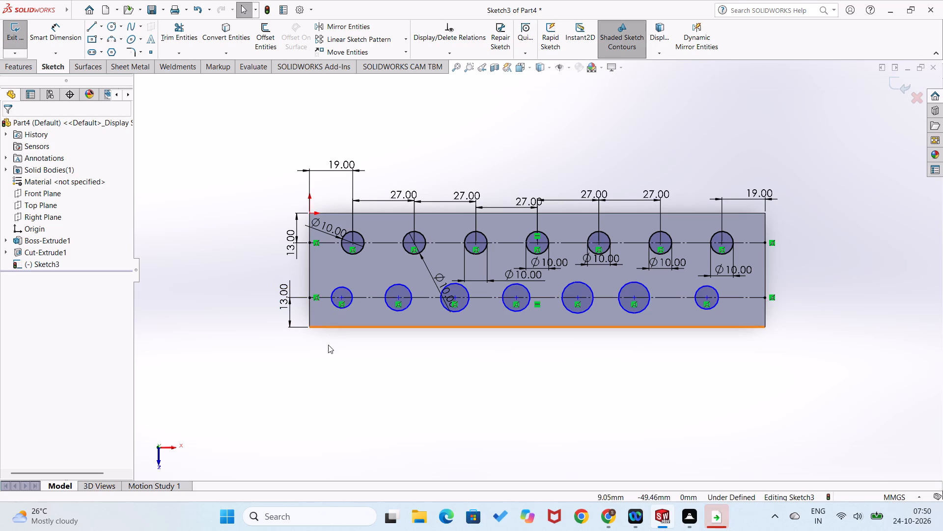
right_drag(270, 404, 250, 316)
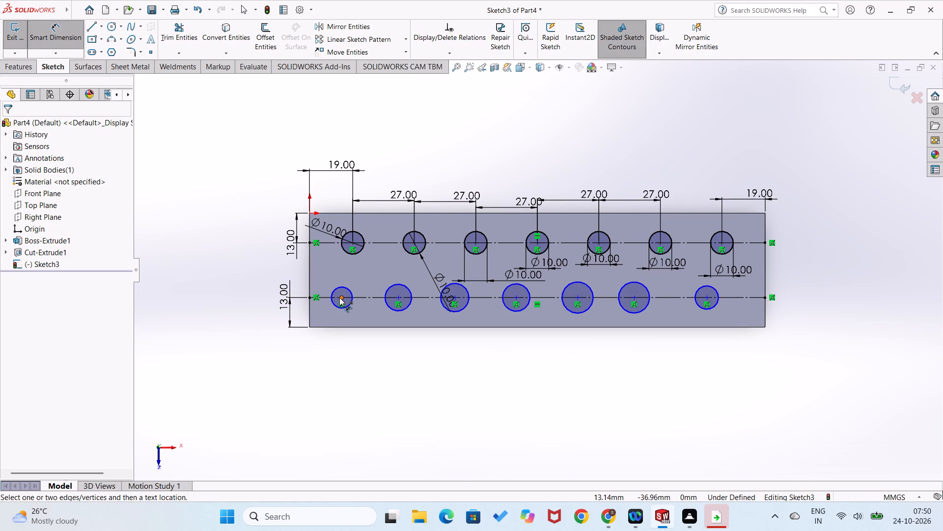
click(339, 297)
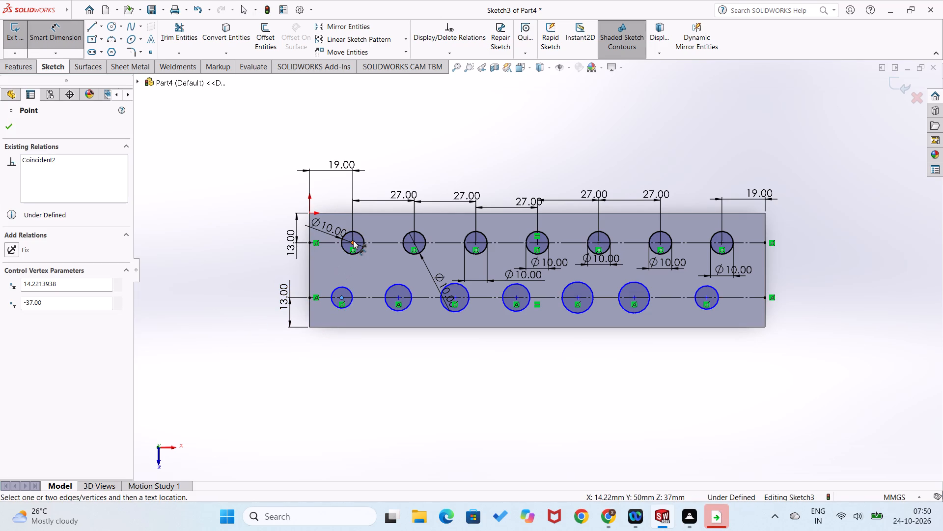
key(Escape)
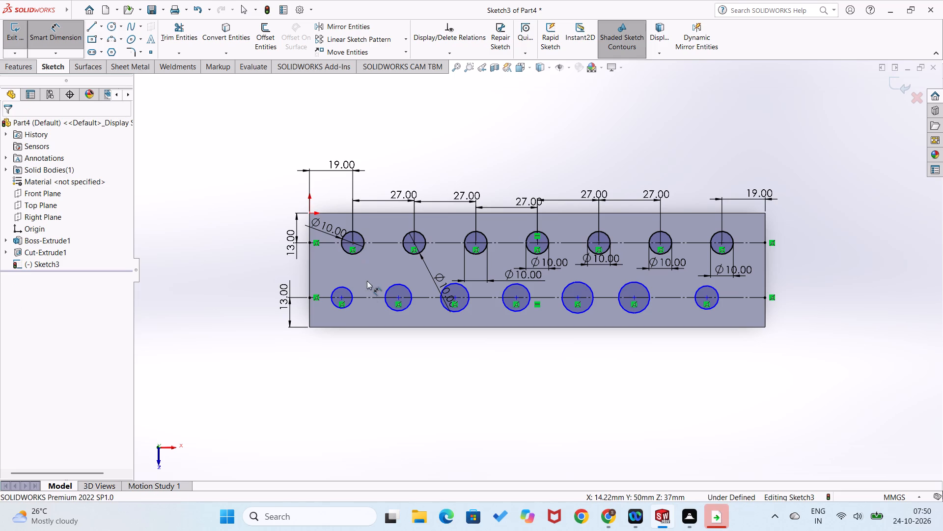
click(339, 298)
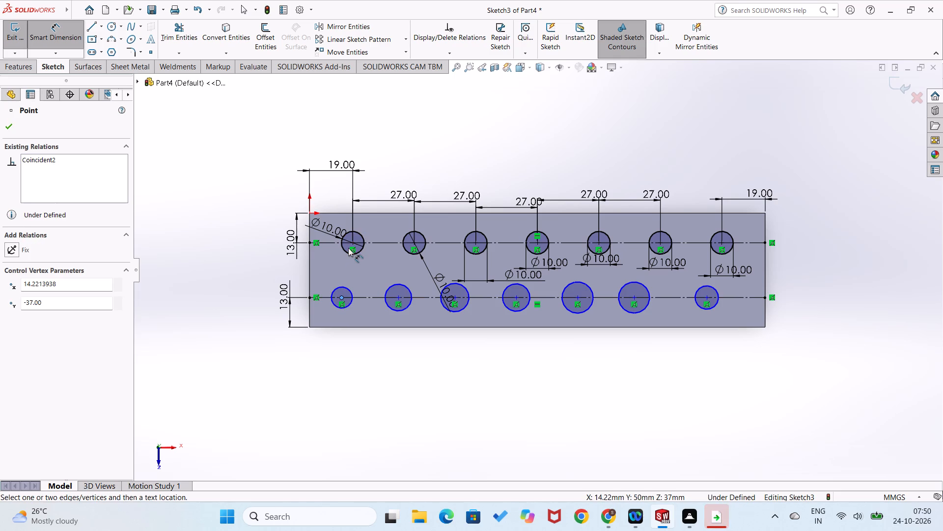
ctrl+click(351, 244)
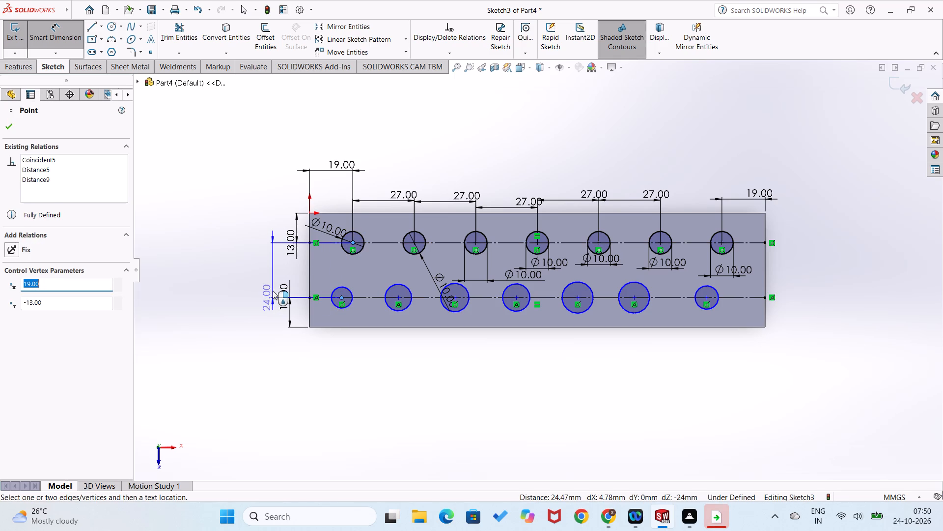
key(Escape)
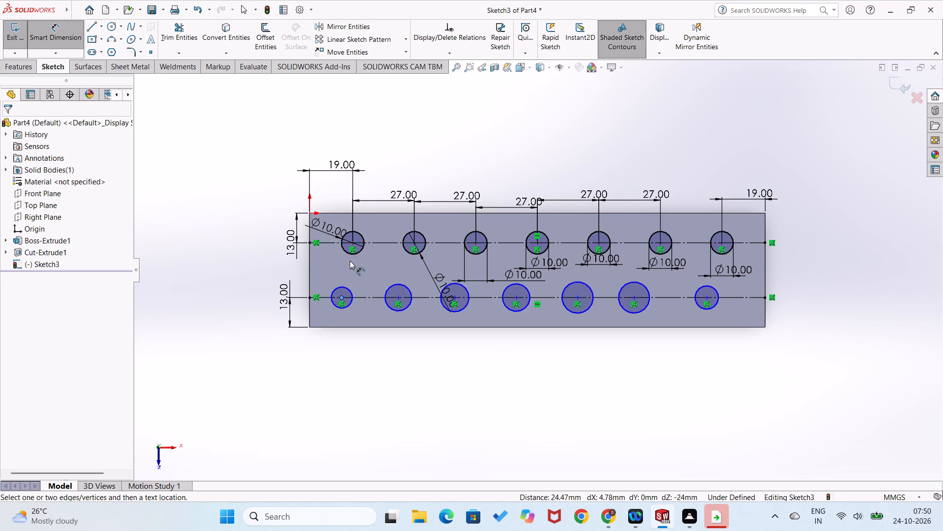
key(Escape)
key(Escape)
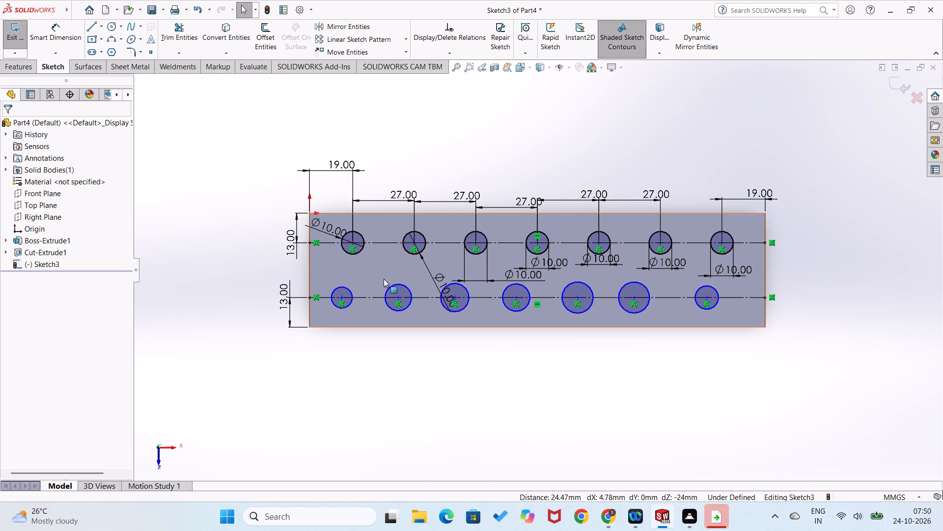
Add vertical relations aligning the centres of the first and second lower circles with their matching upper circles.
click(354, 244)
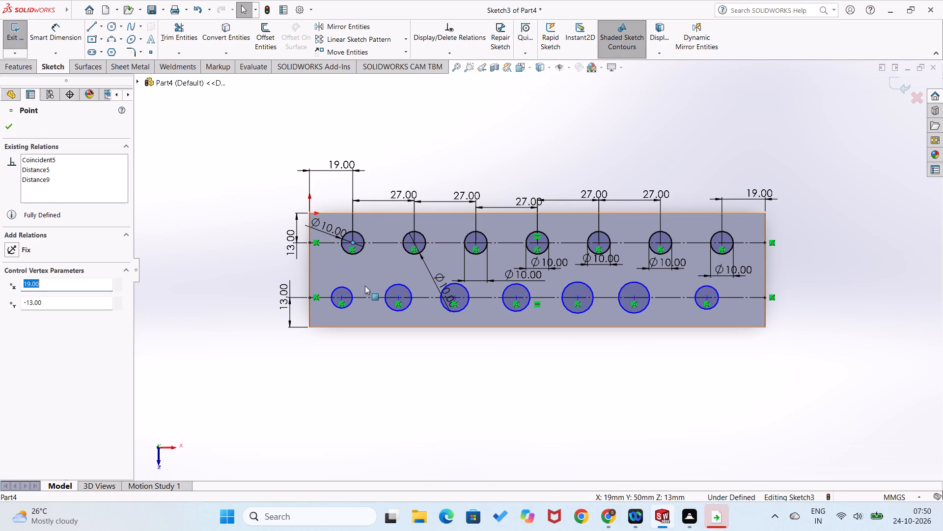
ctrl+click(340, 296)
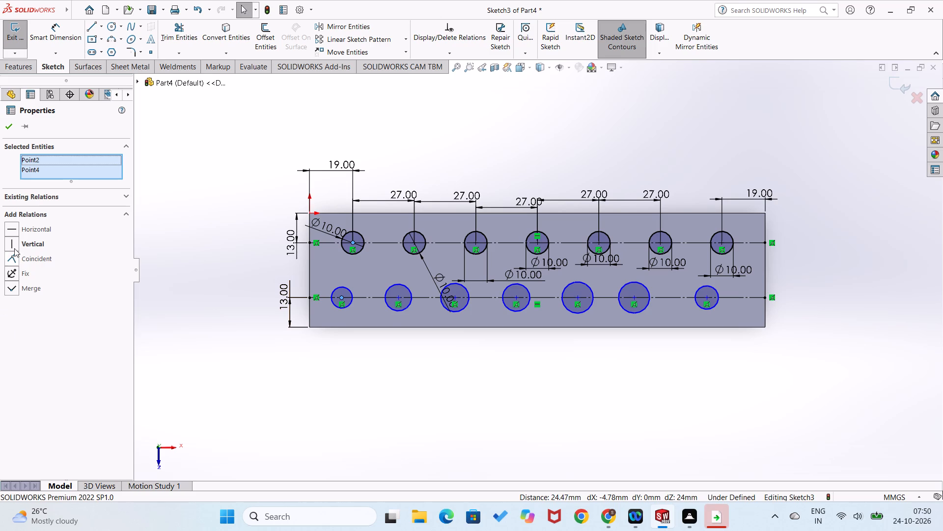
click(11, 245)
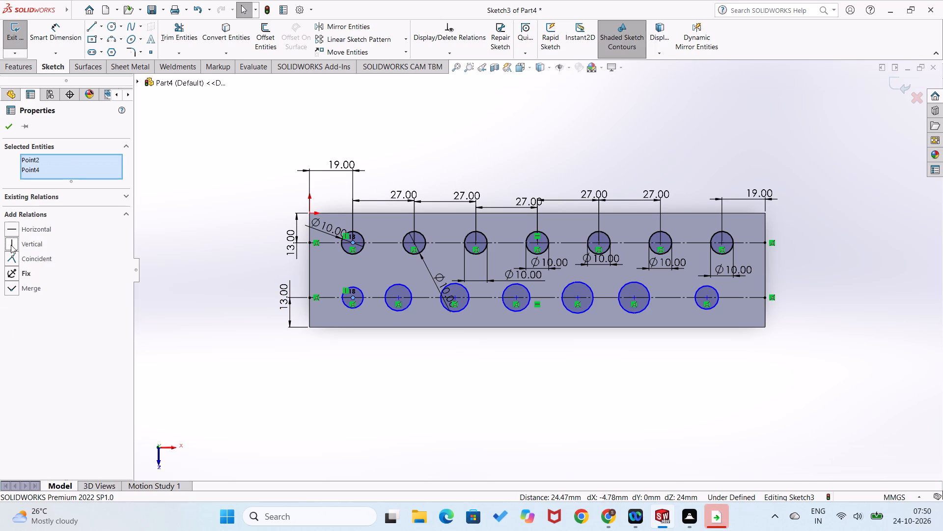
click(196, 361)
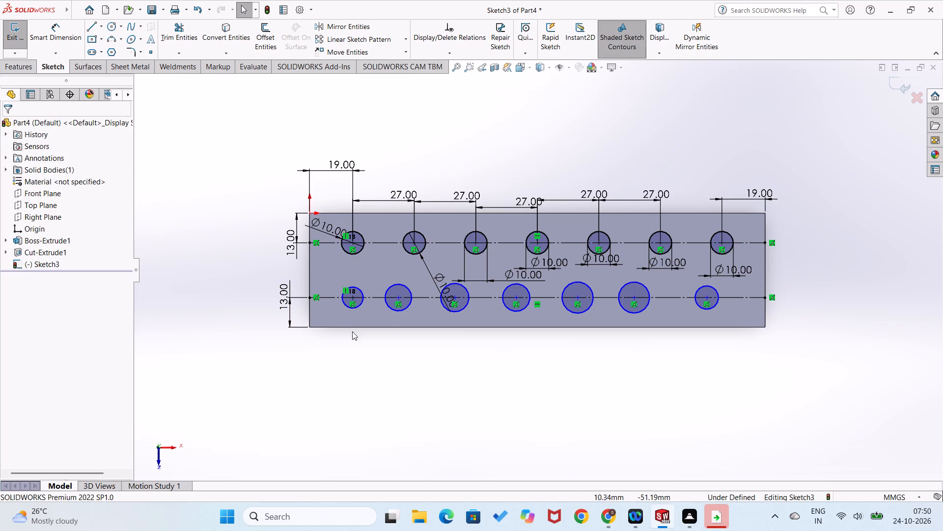
click(397, 296)
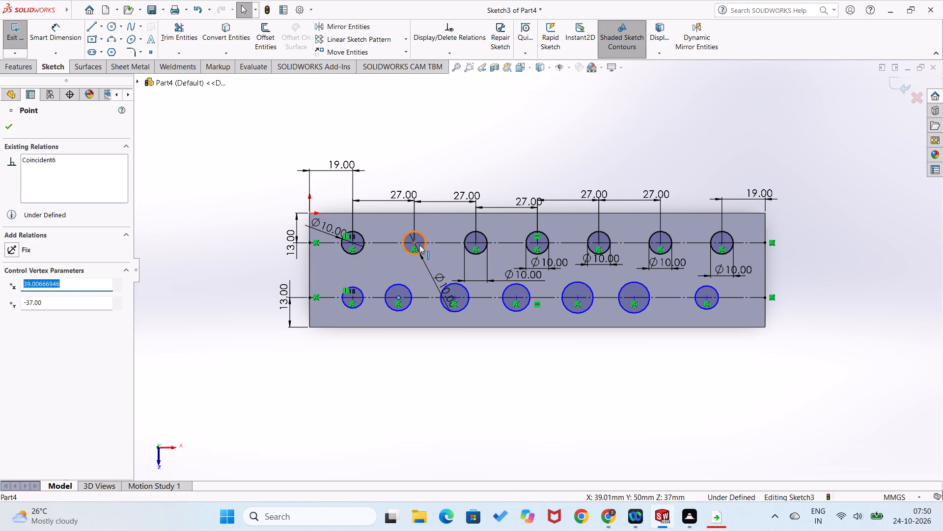
ctrl+click(414, 243)
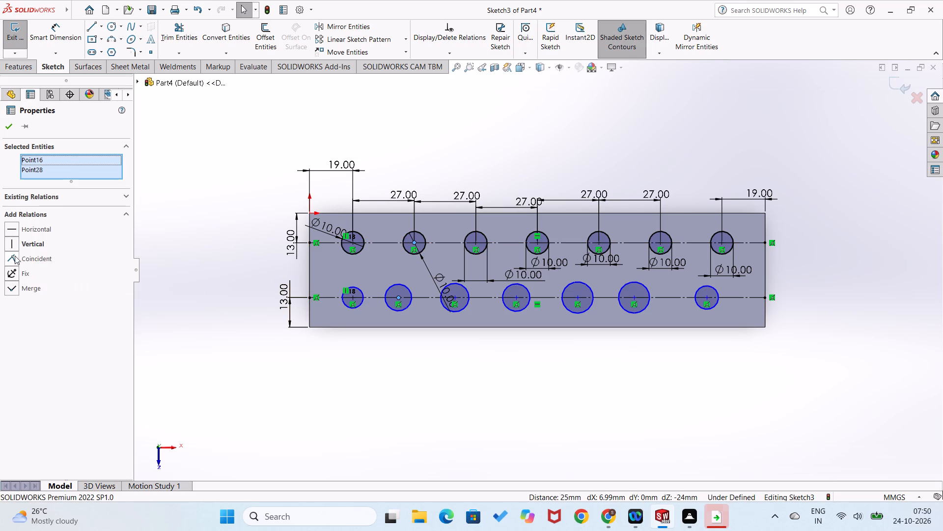
click(7, 241)
click(239, 381)
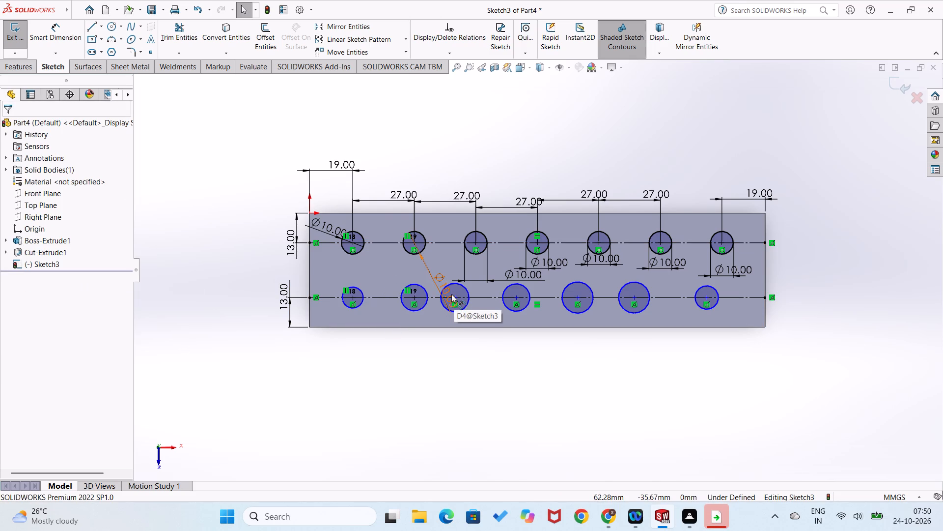
Add vertical relations aligning the centres of the third and fourth lower circles with their matching upper circles.
scroll(452, 294, down, 2)
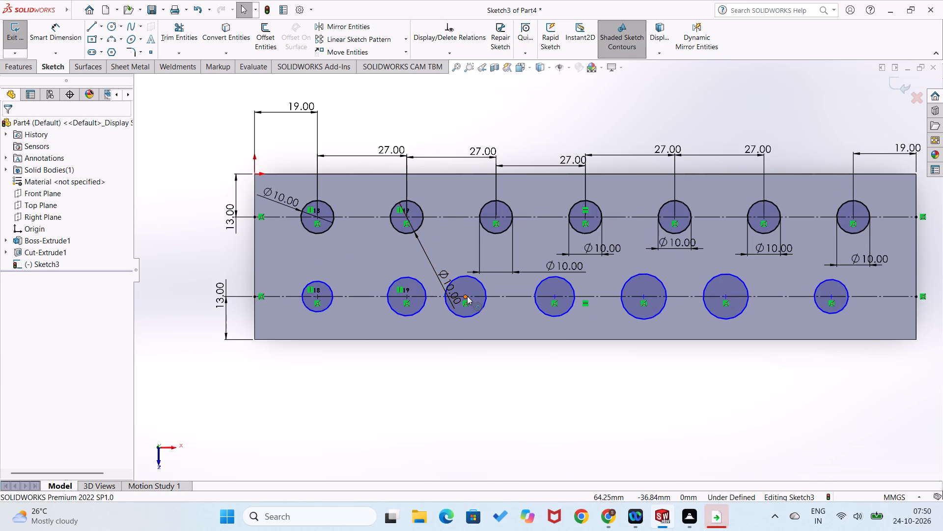
click(467, 295)
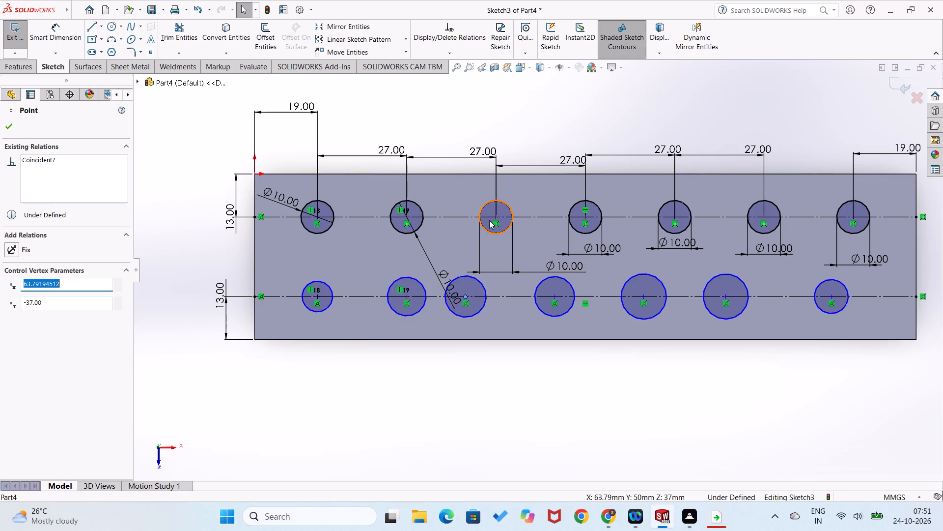
ctrl+click(498, 217)
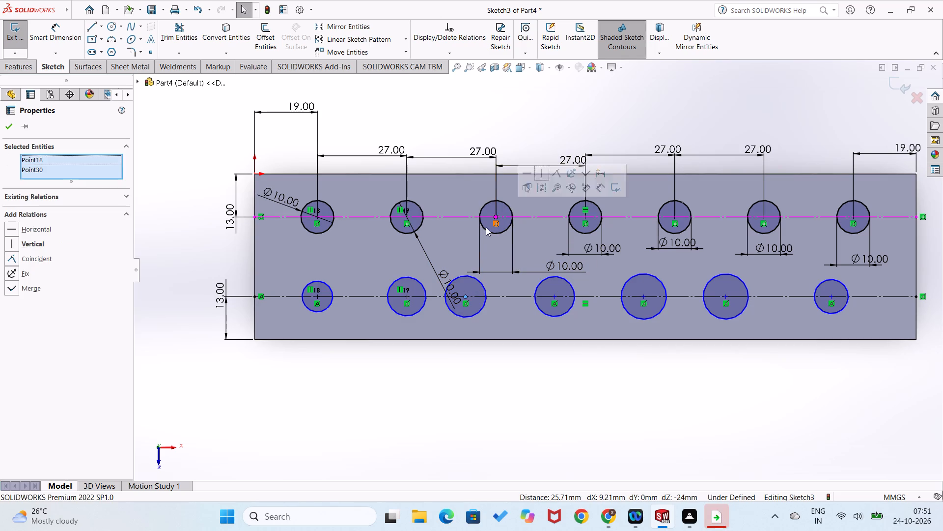
click(12, 242)
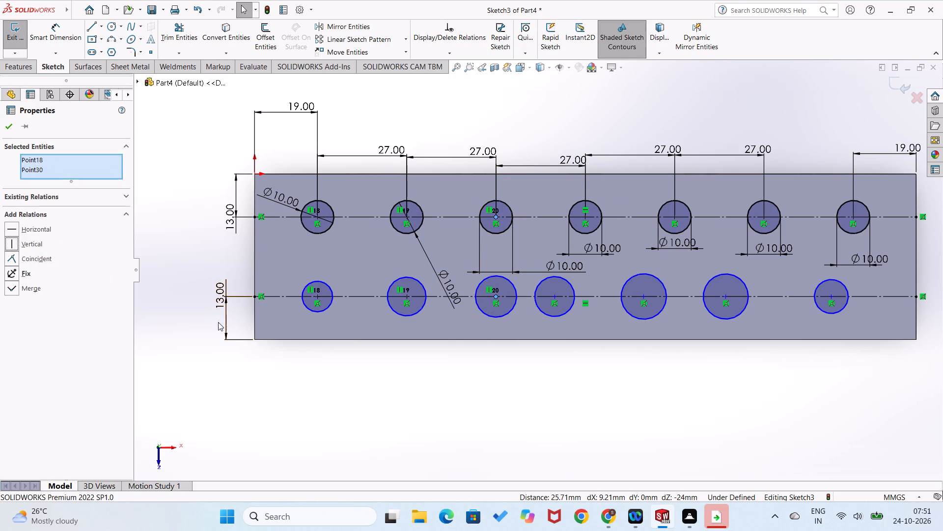
click(325, 383)
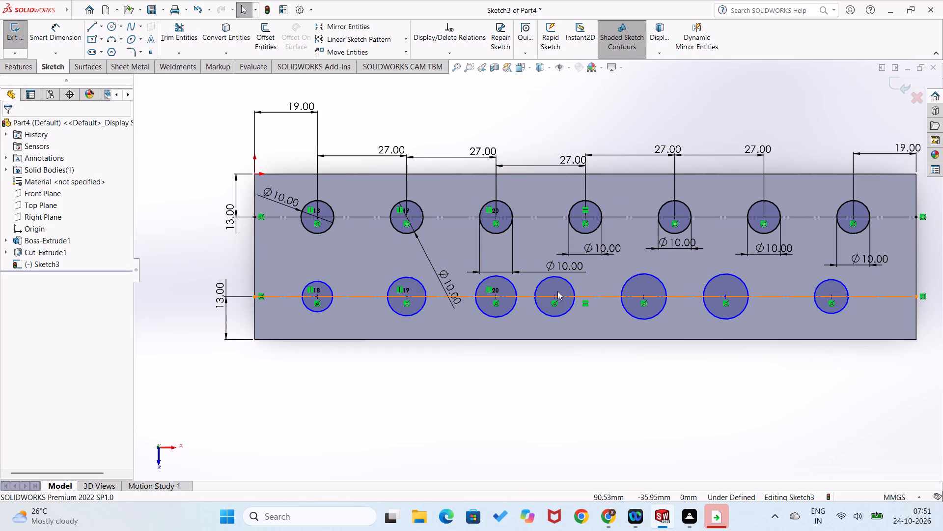
click(555, 297)
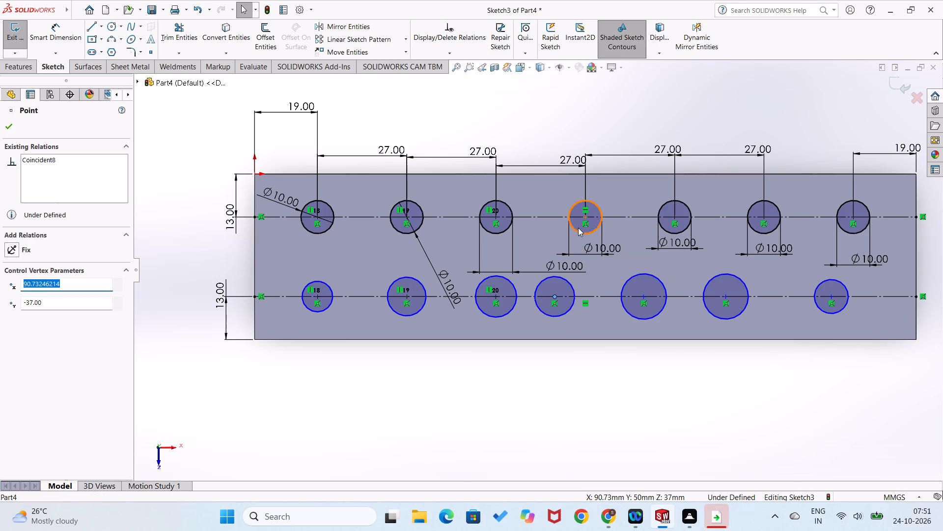
ctrl+click(586, 216)
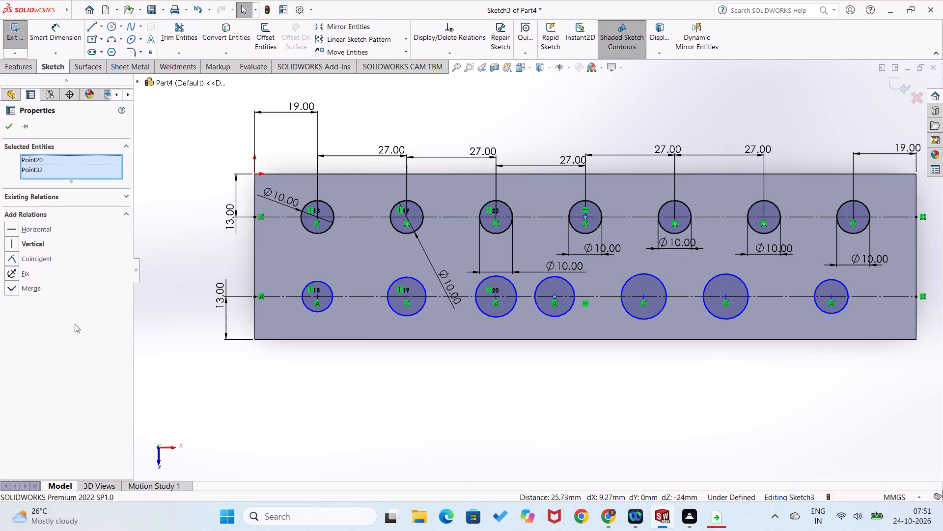
click(11, 243)
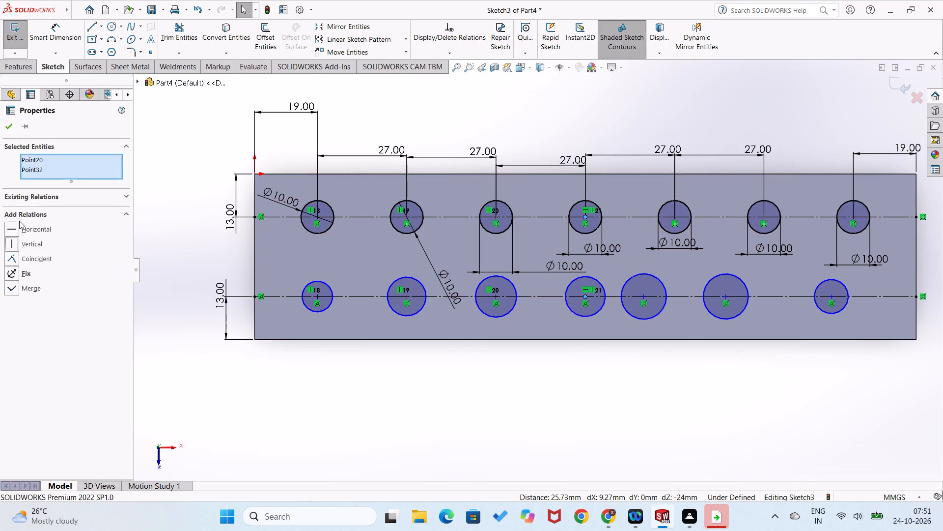
click(4, 127)
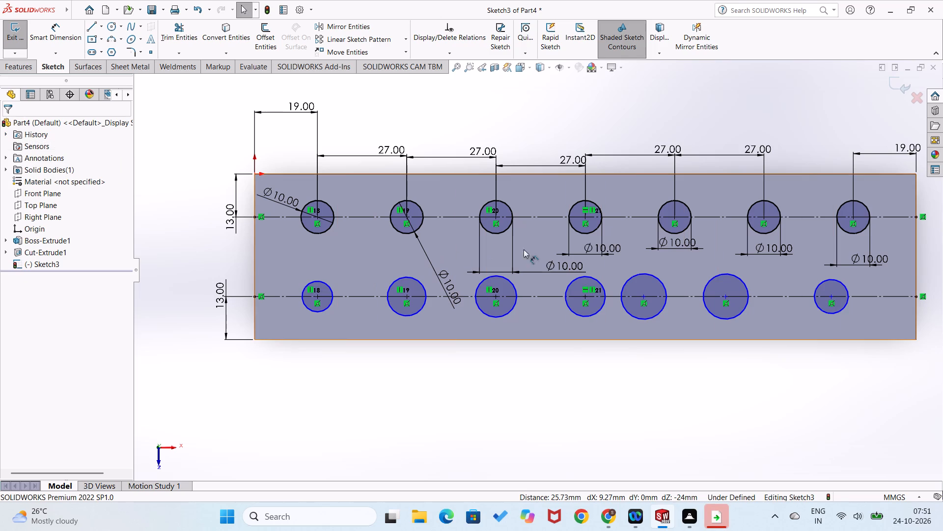
Add vertical relations aligning the centres of the fifth, sixth and seventh lower circles with their matching upper circles.
click(641, 298)
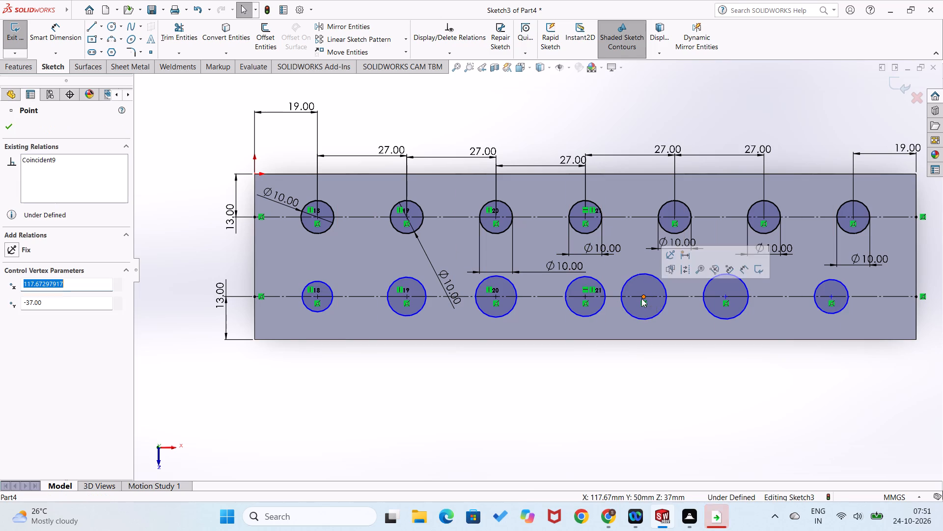
ctrl+click(675, 220)
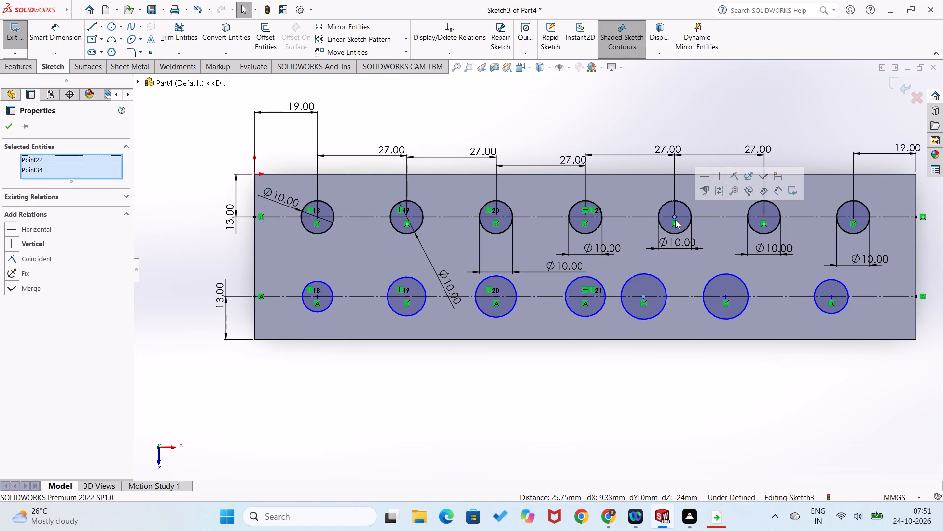
click(11, 243)
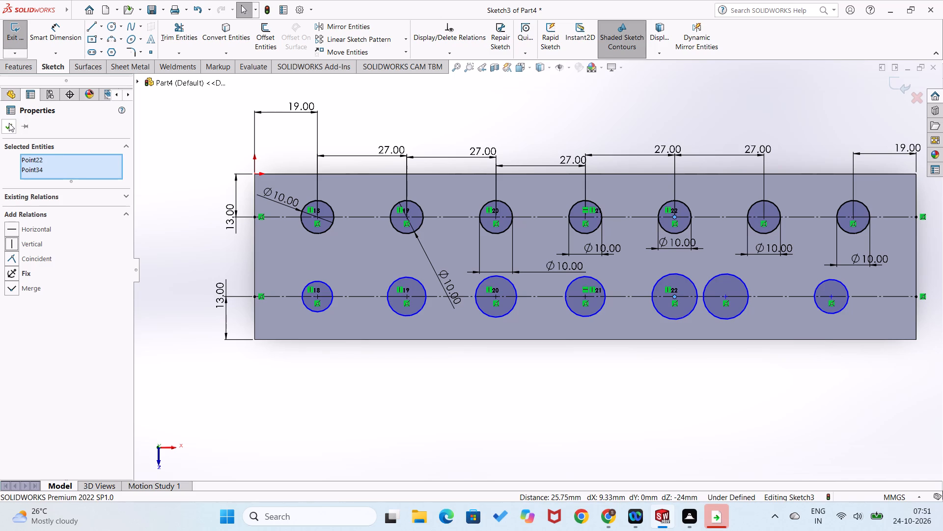
click(9, 123)
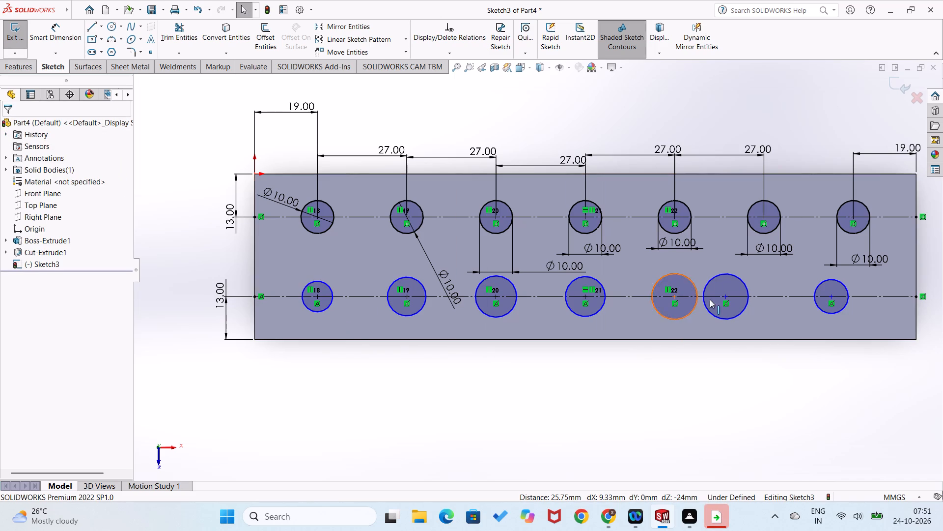
click(723, 298)
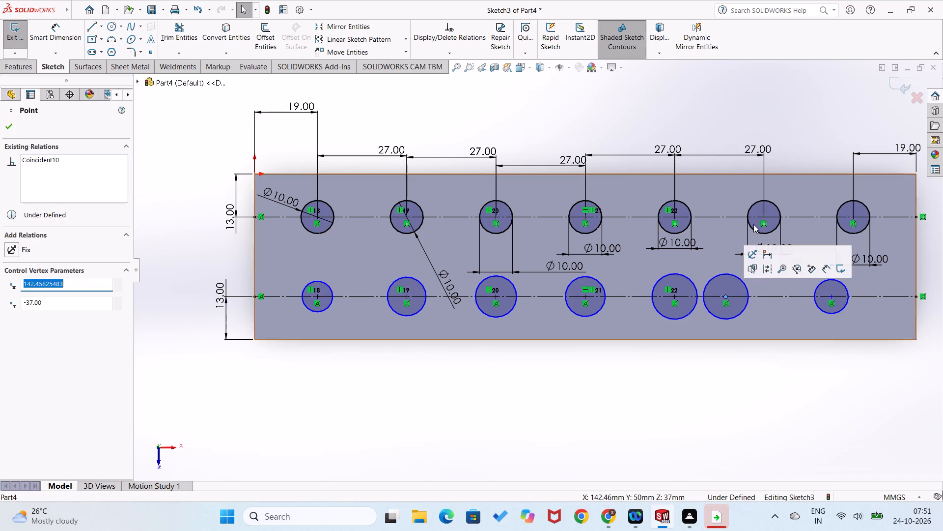
ctrl+click(764, 217)
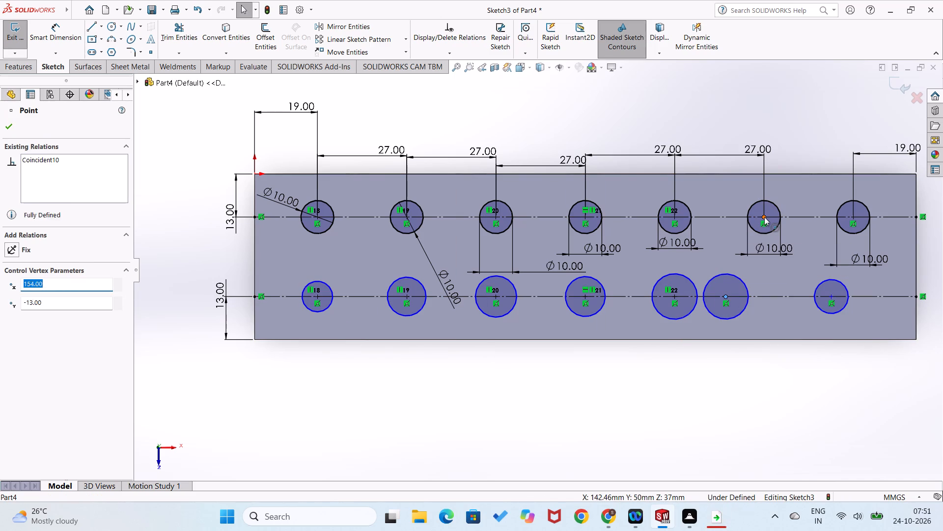
click(8, 244)
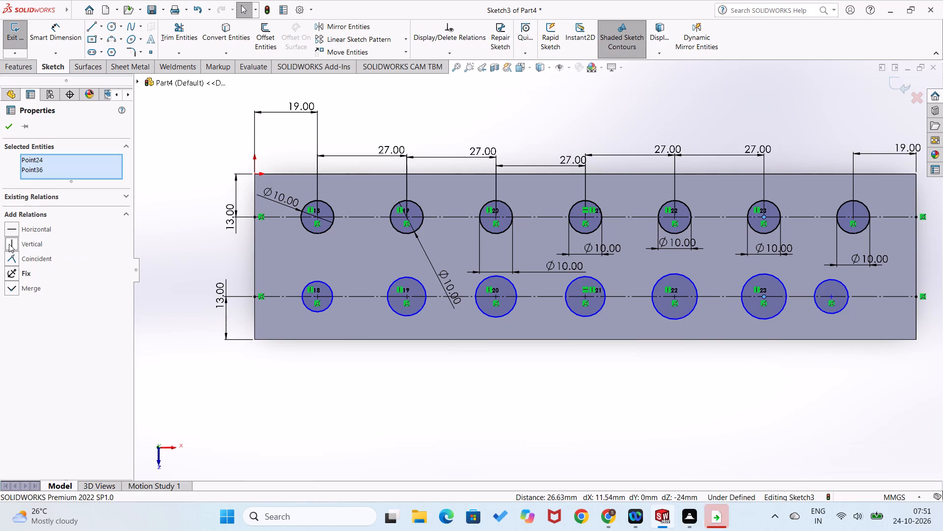
click(439, 419)
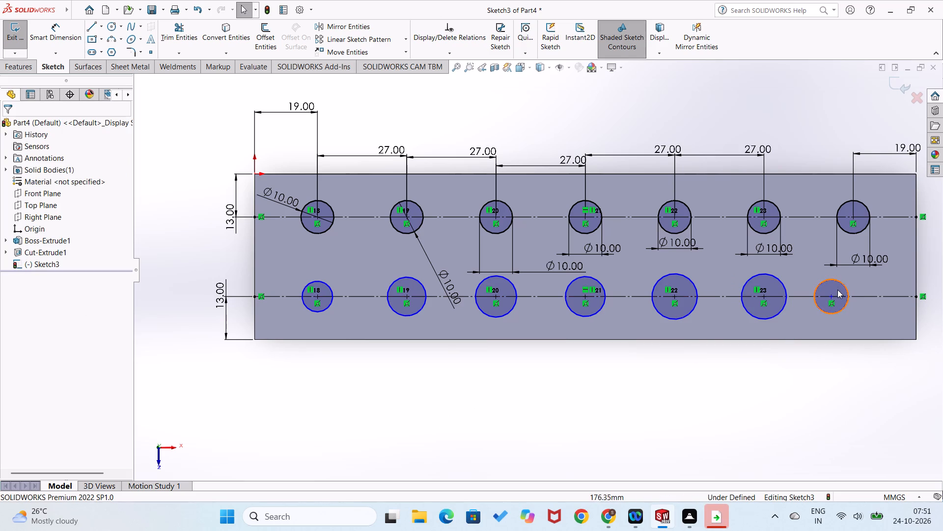
click(832, 296)
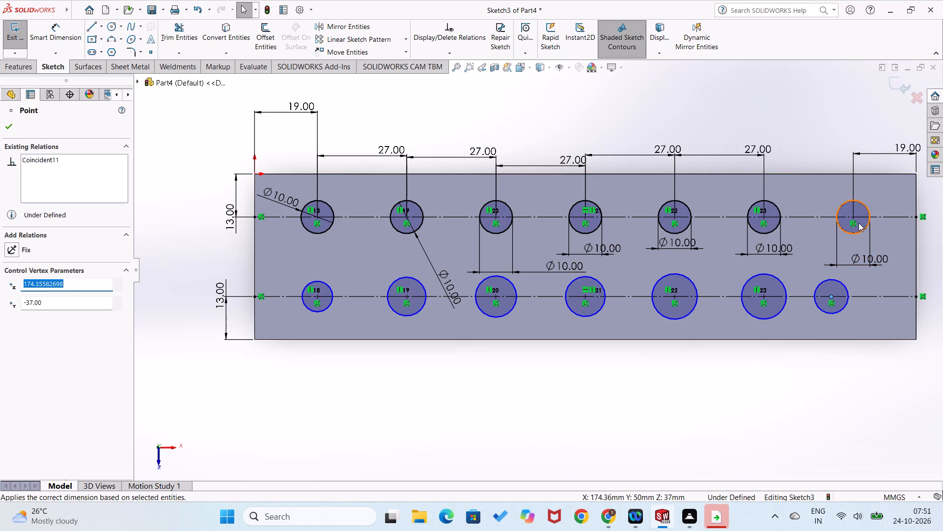
ctrl+click(854, 215)
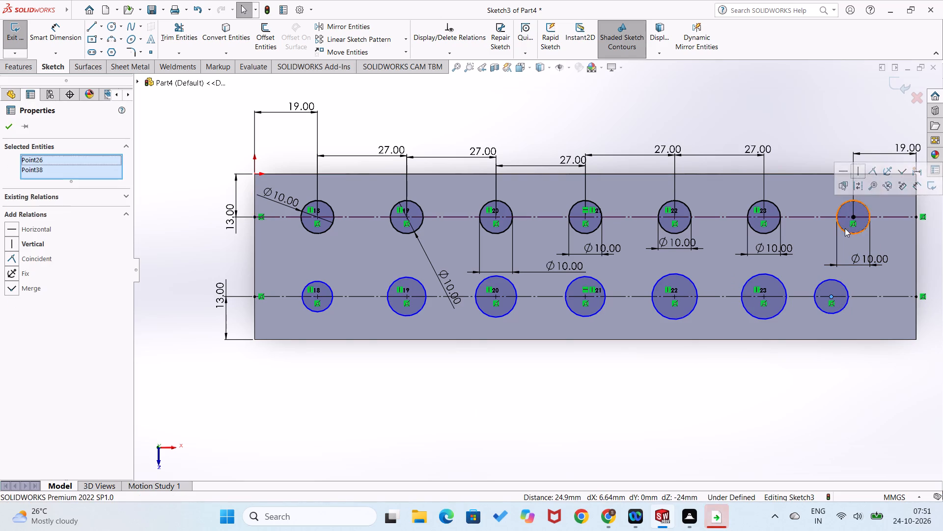
click(8, 241)
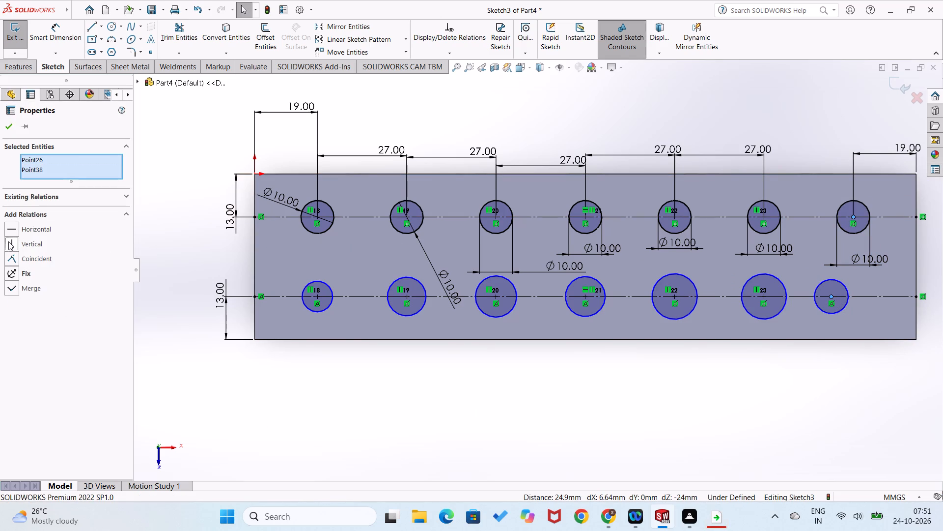
click(9, 129)
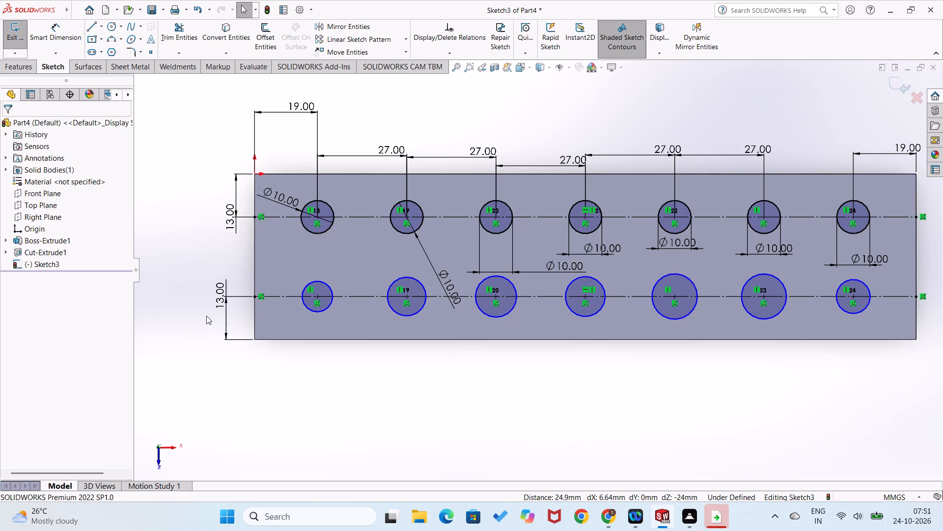
Dimension the first and second lower circles with a diameter of 10 mm each, placing the dimensions below them.
right_drag(232, 391, 225, 296)
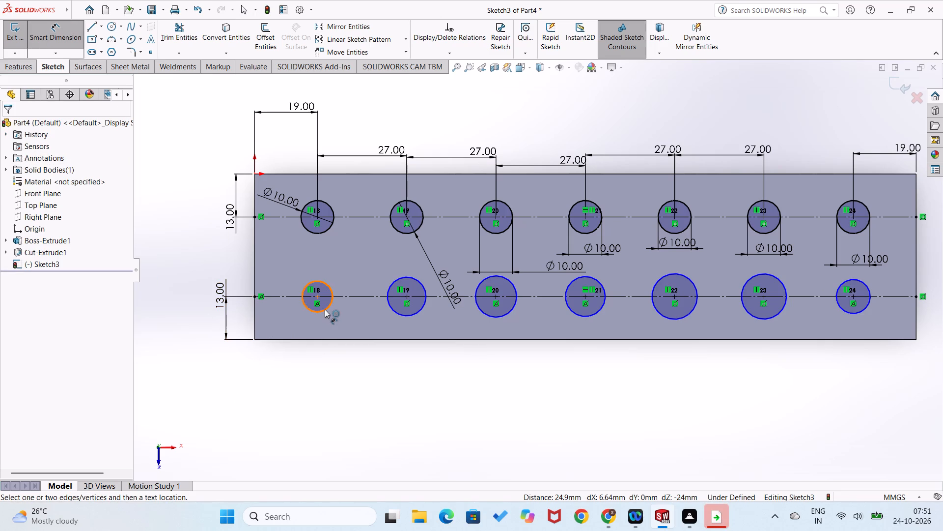
click(325, 309)
click(327, 336)
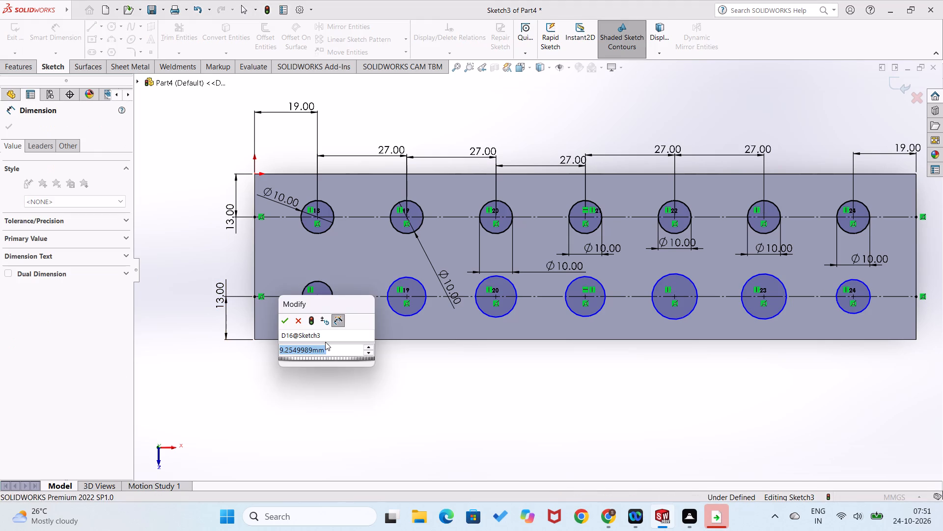
text(10)
key(Return)
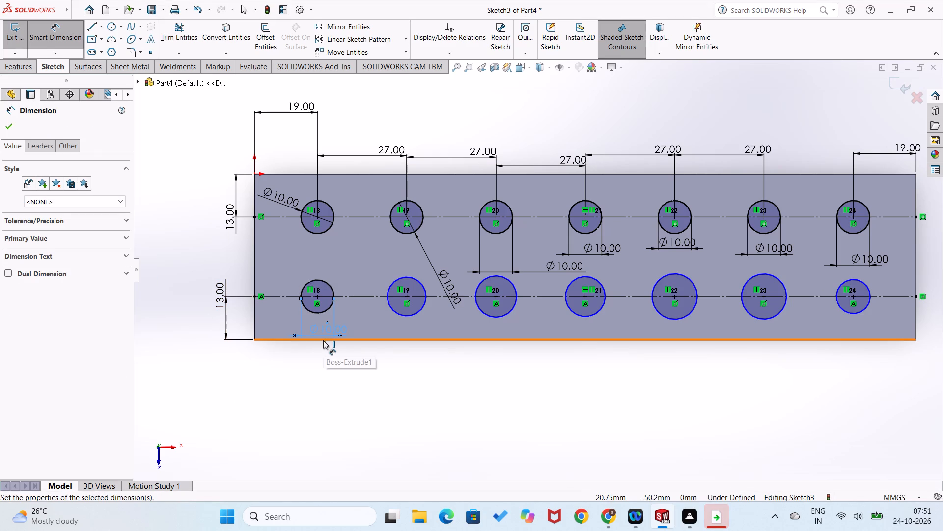
click(326, 374)
click(406, 316)
click(417, 332)
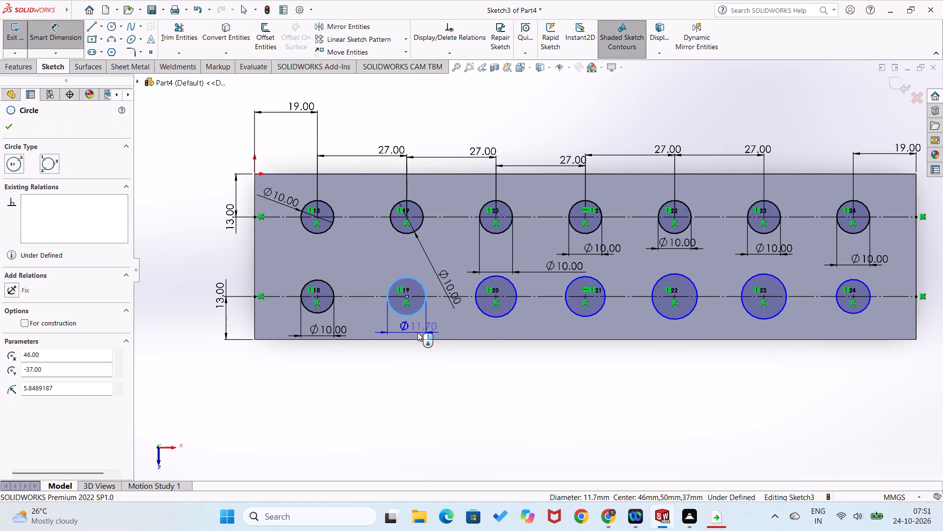
text(10)
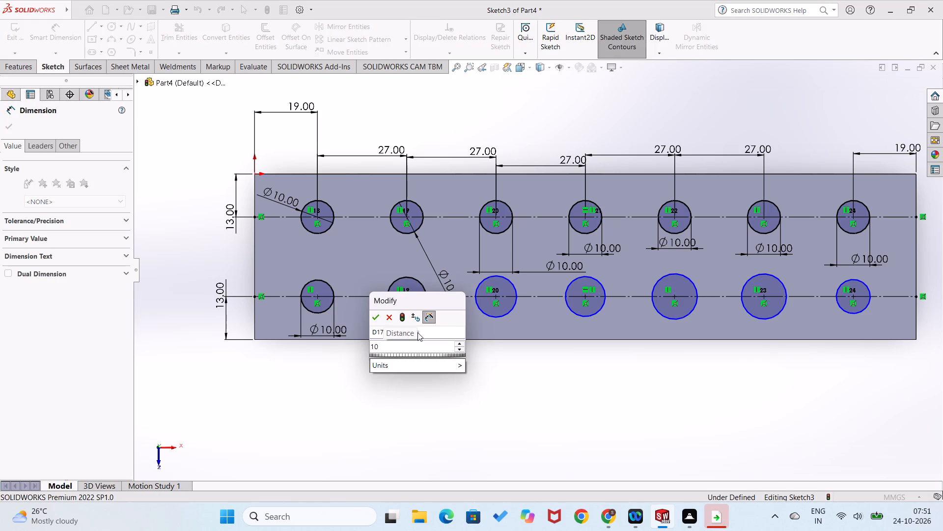
key(Return)
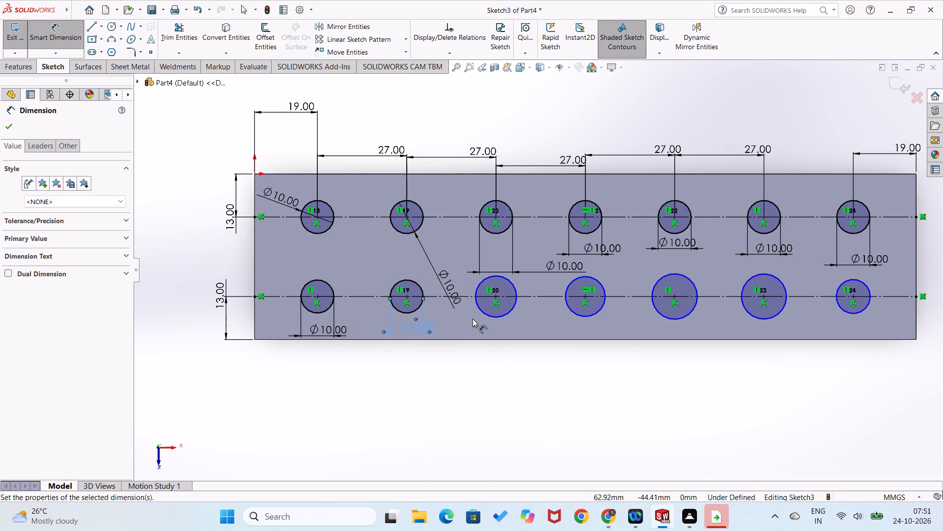
Dimension the third and fourth lower circles with a diameter of 10 mm each, placing the dimensions below them.
click(496, 314)
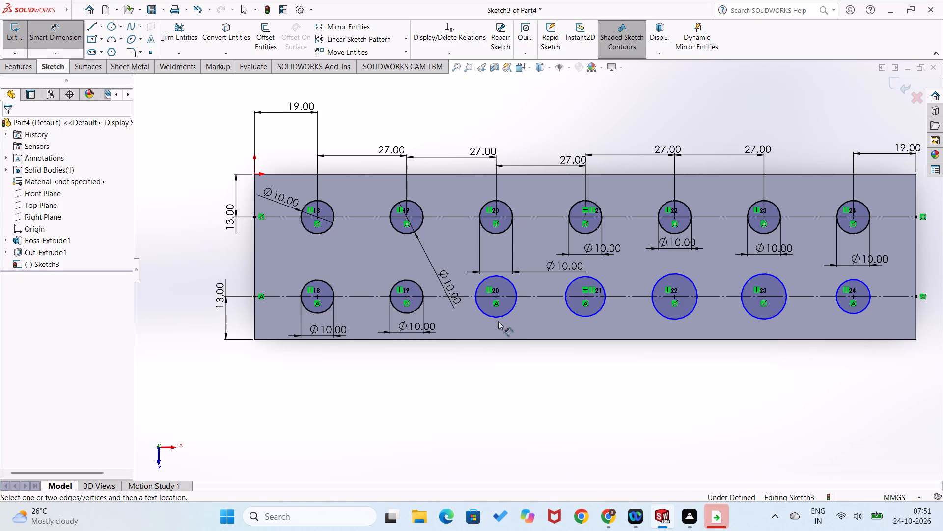
click(498, 318)
click(498, 332)
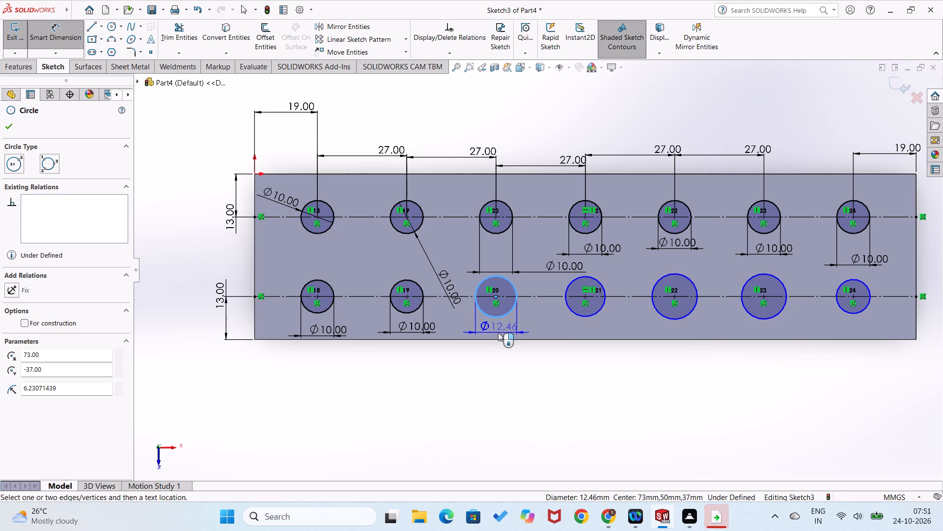
text(10)
key(Return)
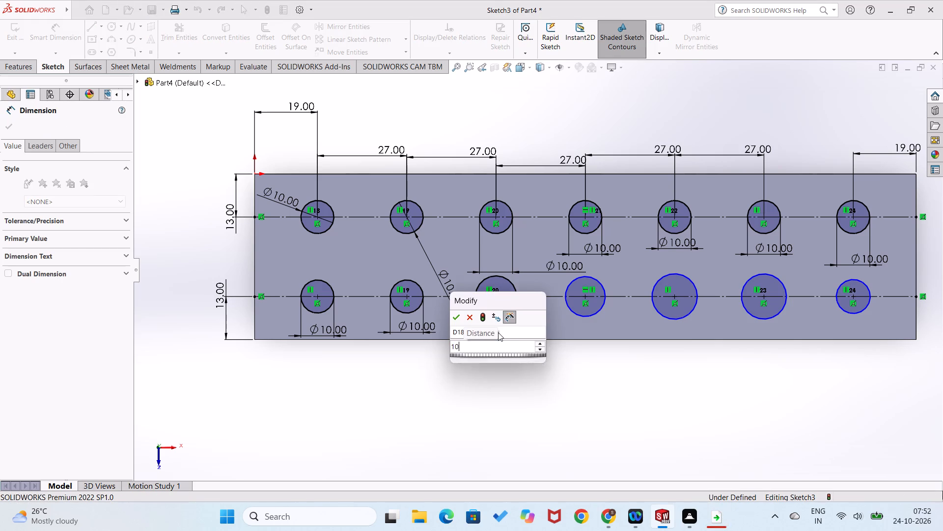
click(570, 307)
click(576, 330)
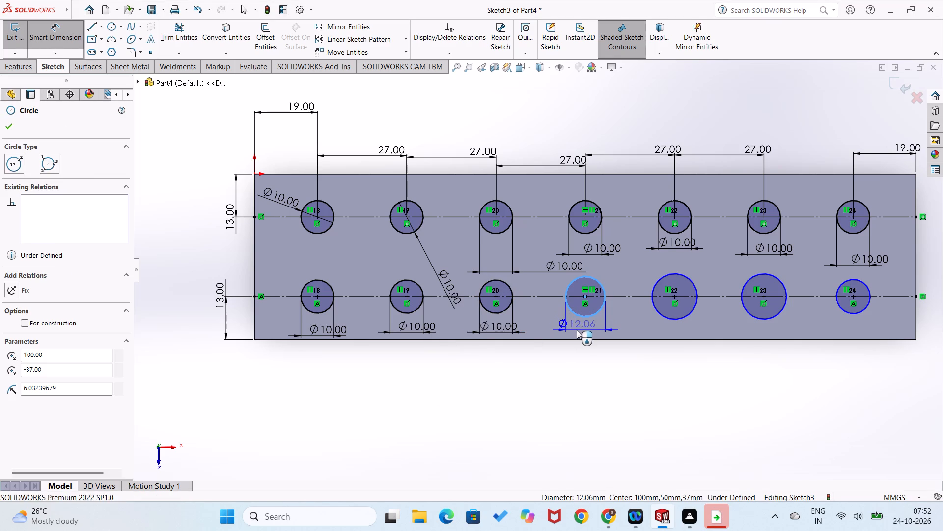
text(10)
key(Return)
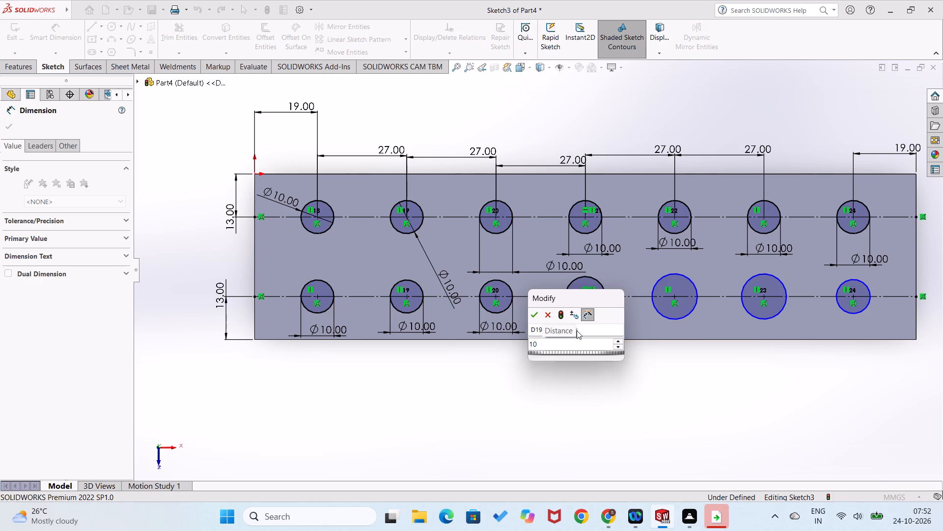
click(627, 392)
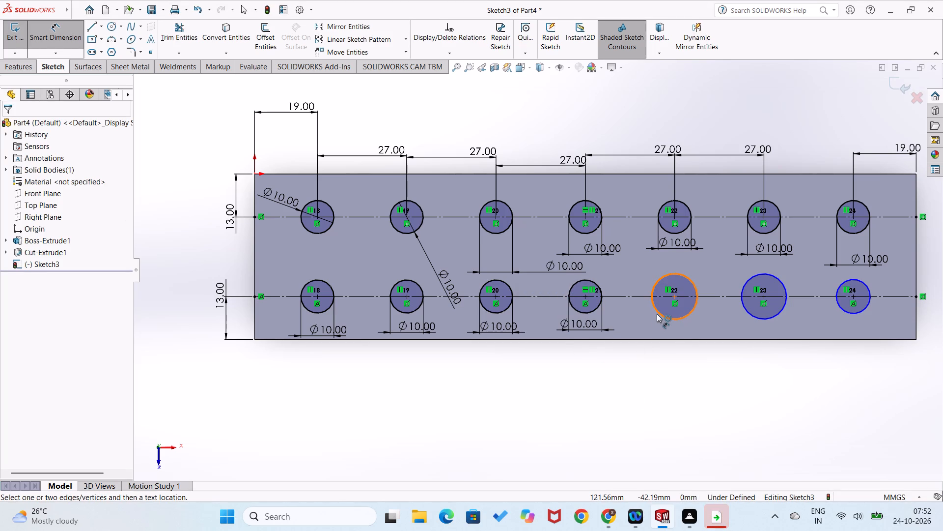
Dimension the fifth lower circle with a diameter of 10 mm, placing the dimension below it.
click(657, 314)
click(663, 331)
text(10)
key(Return)
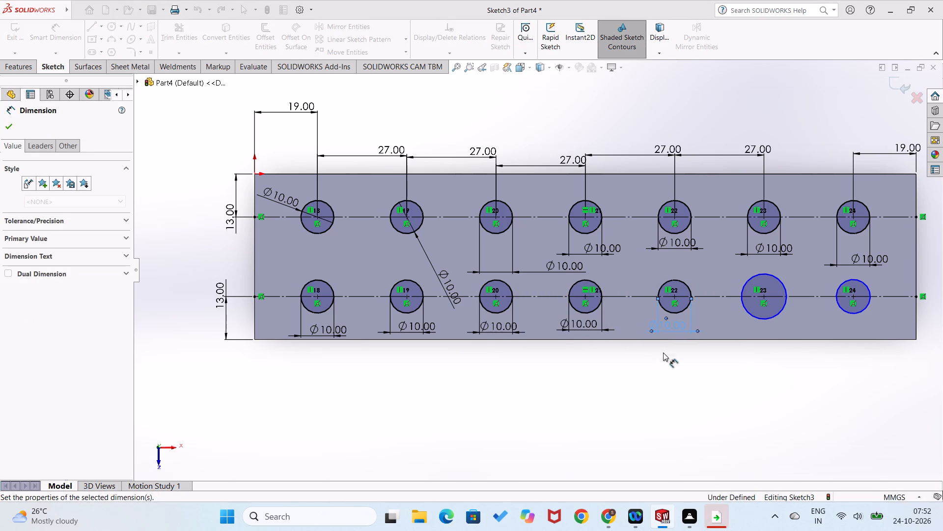
click(665, 375)
Dimension the sixth and seventh lower circles with a diameter of 10 mm each, placing the dimensions below them.
click(755, 317)
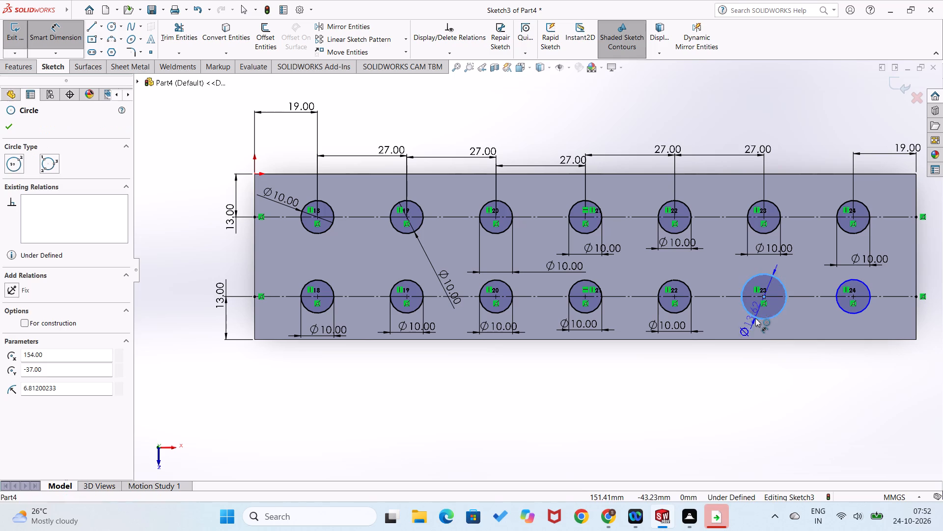
click(760, 332)
text(10)
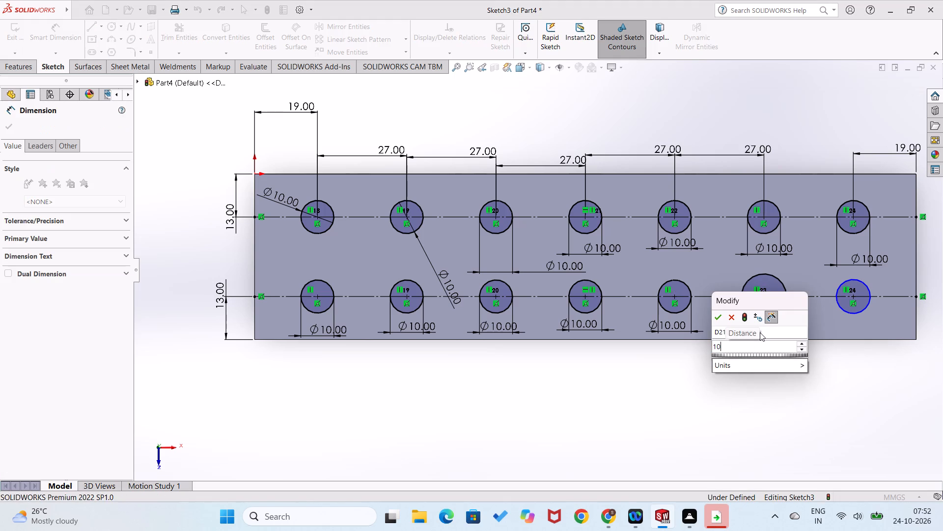
key(Return)
click(775, 378)
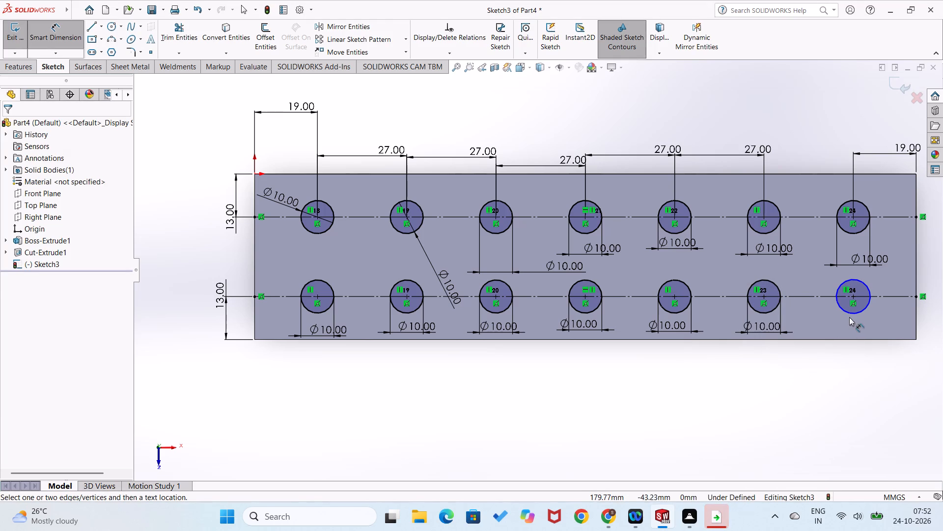
click(851, 315)
click(853, 329)
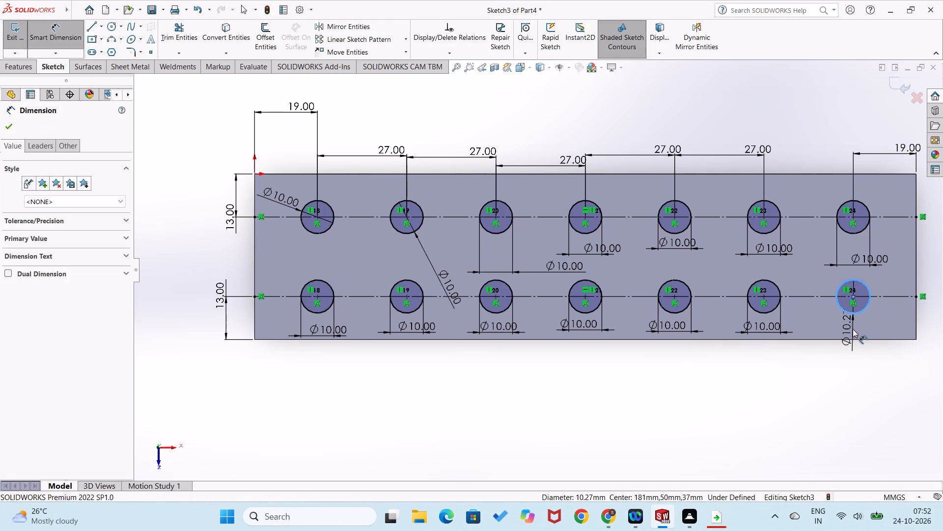
text(10)
key(Return)
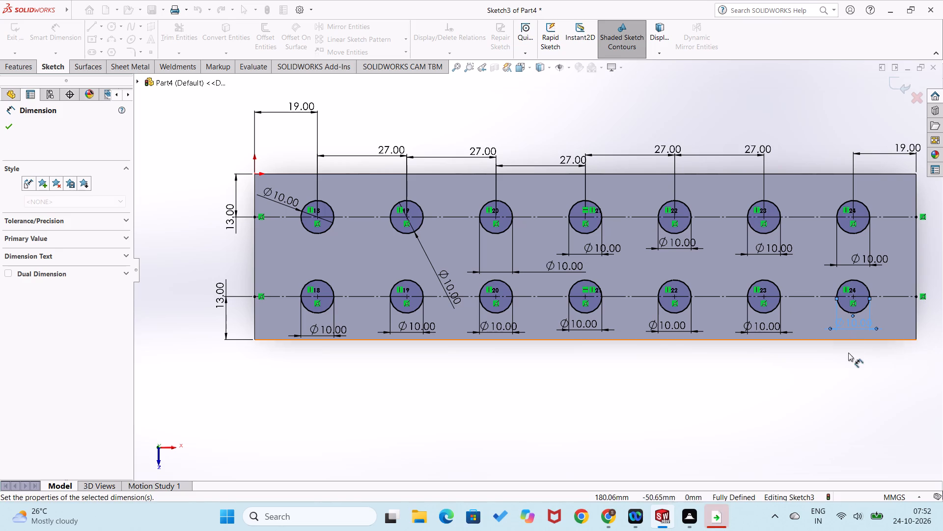
click(843, 378)
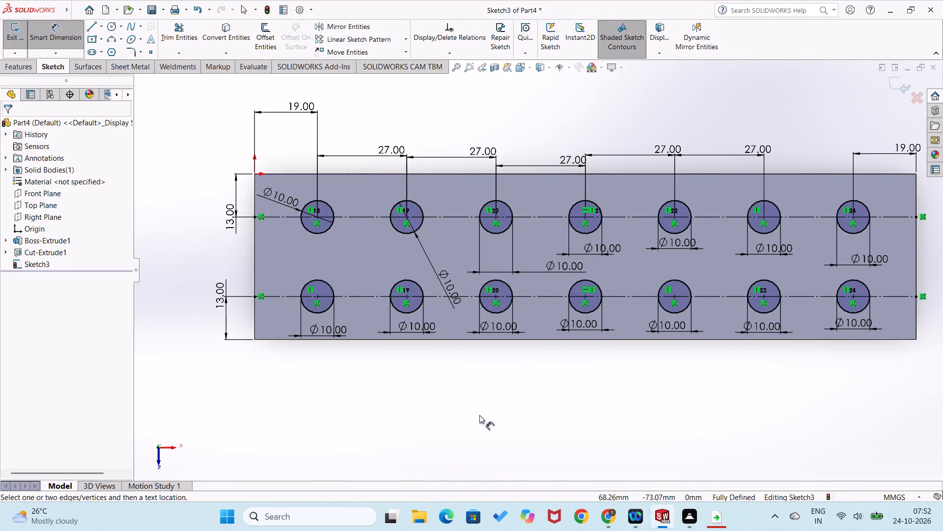
Cut-extrude the fourteen sketched circles through the block with a blind depth of 50 mm.
middle_drag(479, 415, 504, 460)
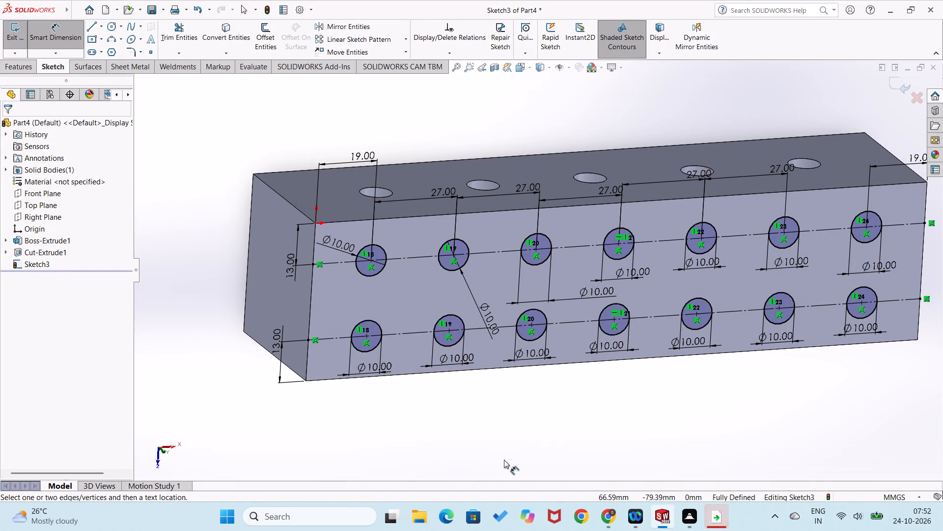
click(16, 62)
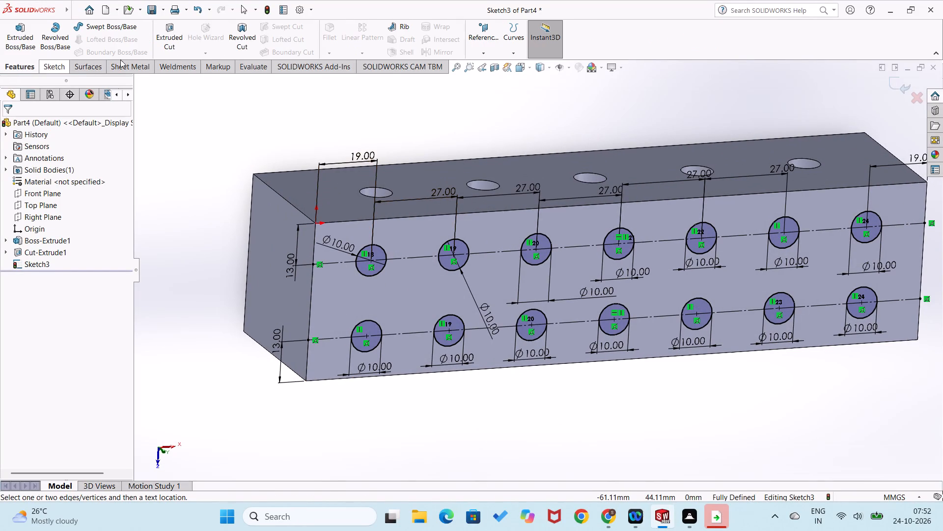
click(166, 34)
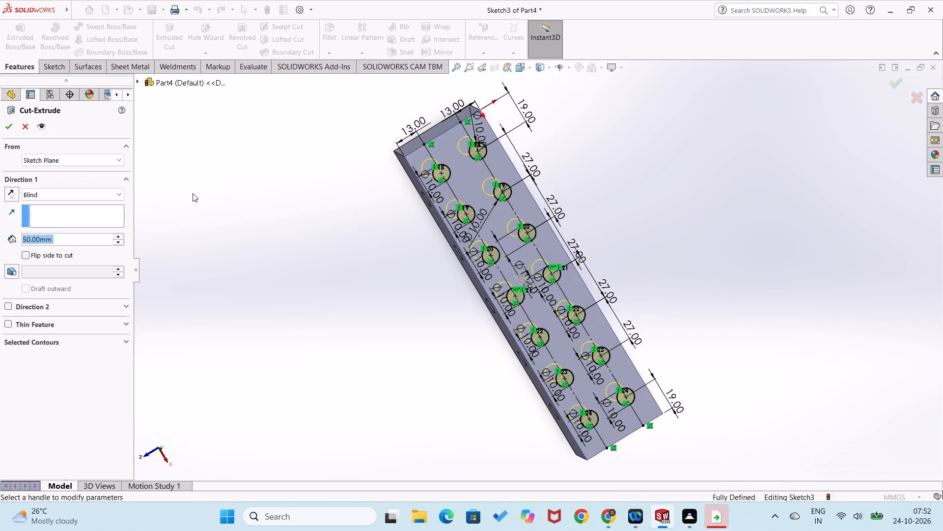
middle_drag(221, 261, 149, 446)
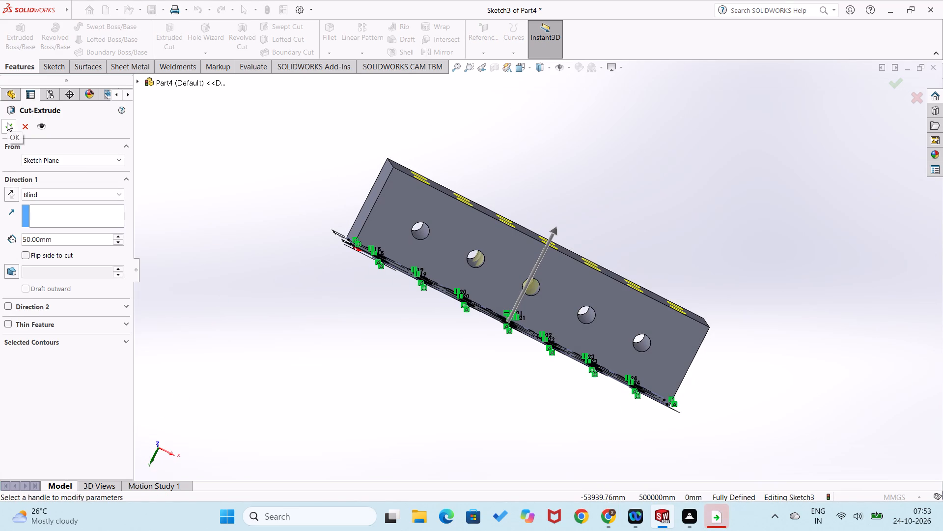
click(8, 123)
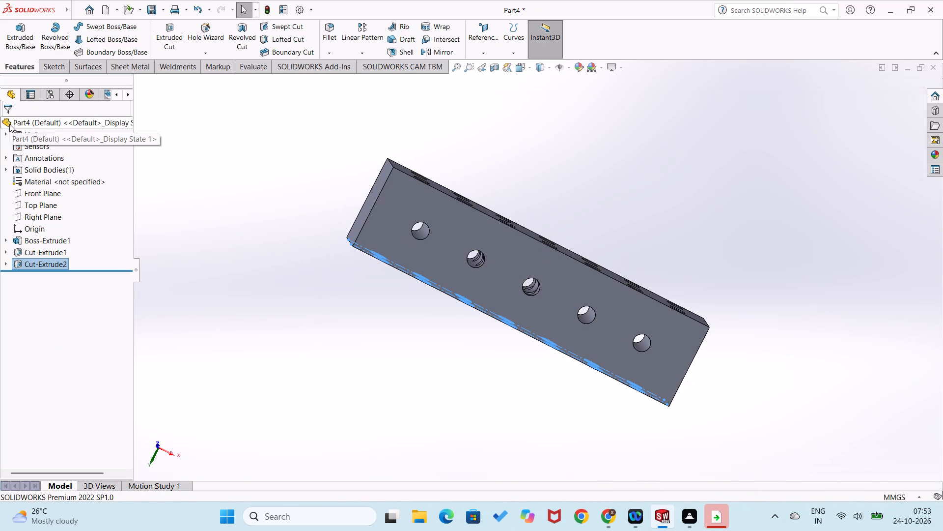
click(298, 315)
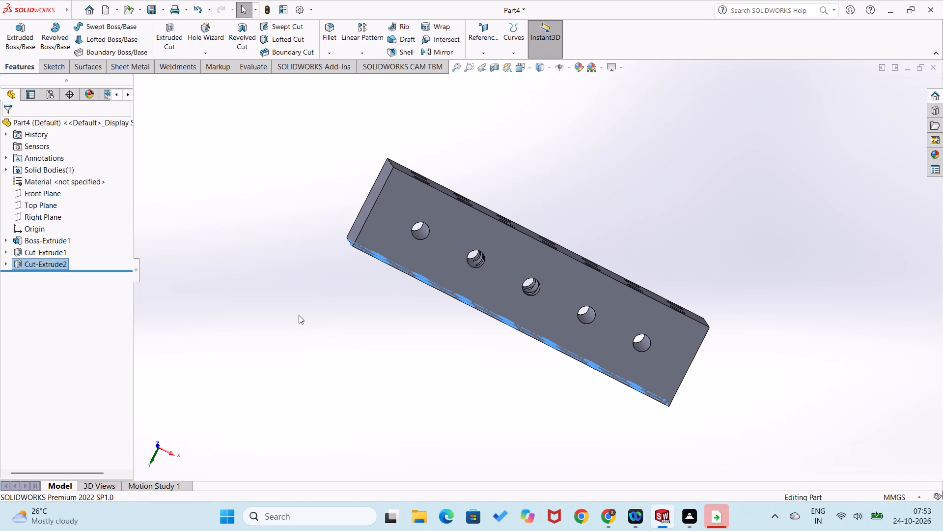
Examine the holes in the block from several sides.
middle_drag(328, 343, 256, 342)
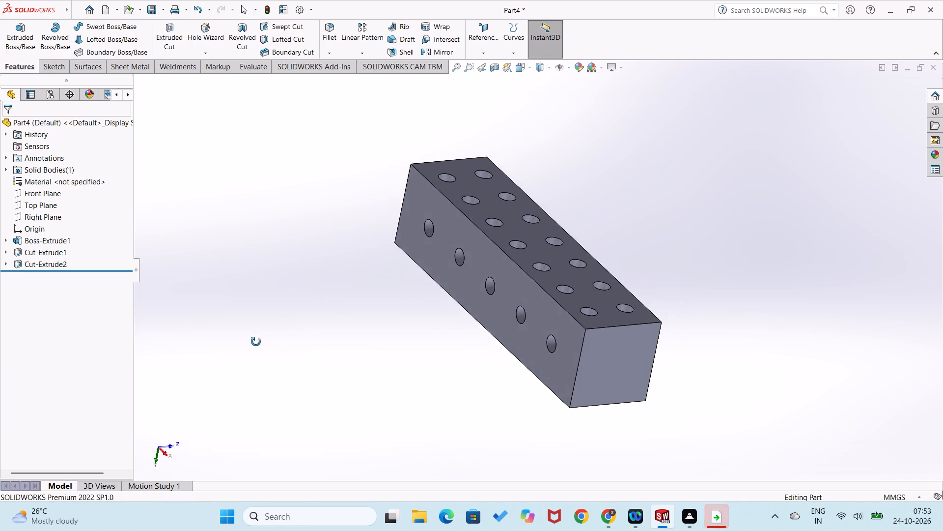
middle_drag(256, 342, 471, 229)
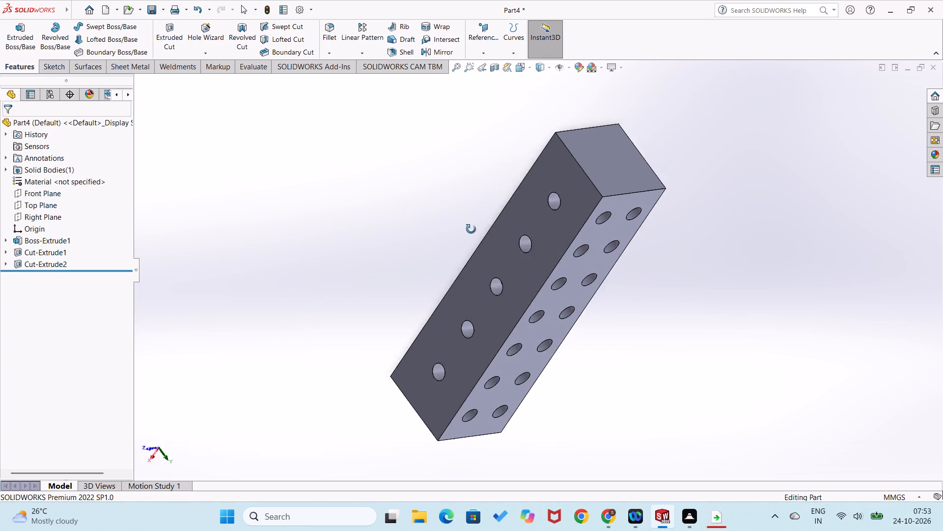
middle_drag(471, 229, 634, 350)
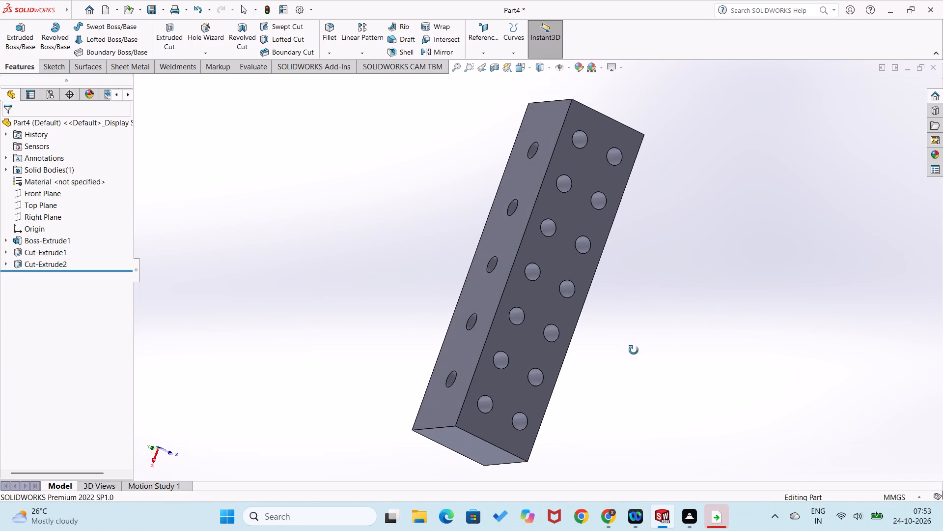
middle_drag(634, 350, 545, 404)
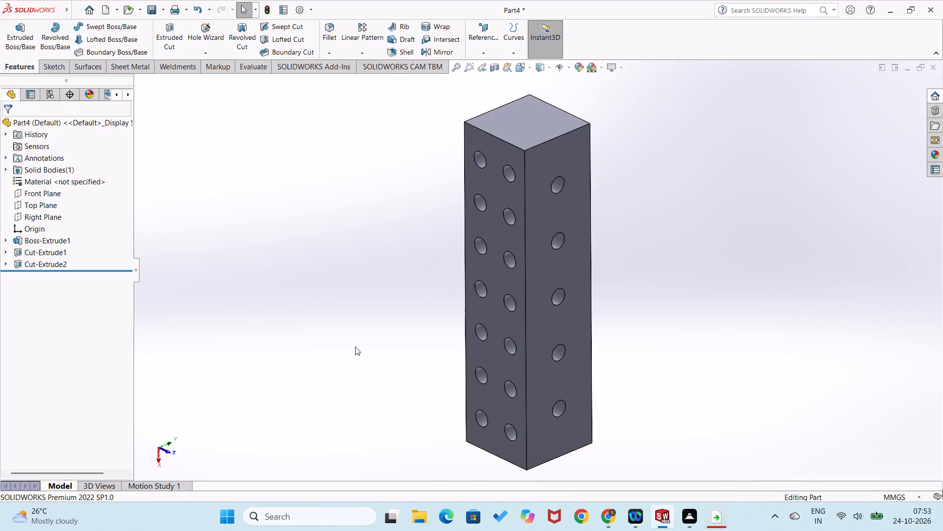
middle_drag(406, 298, 263, 359)
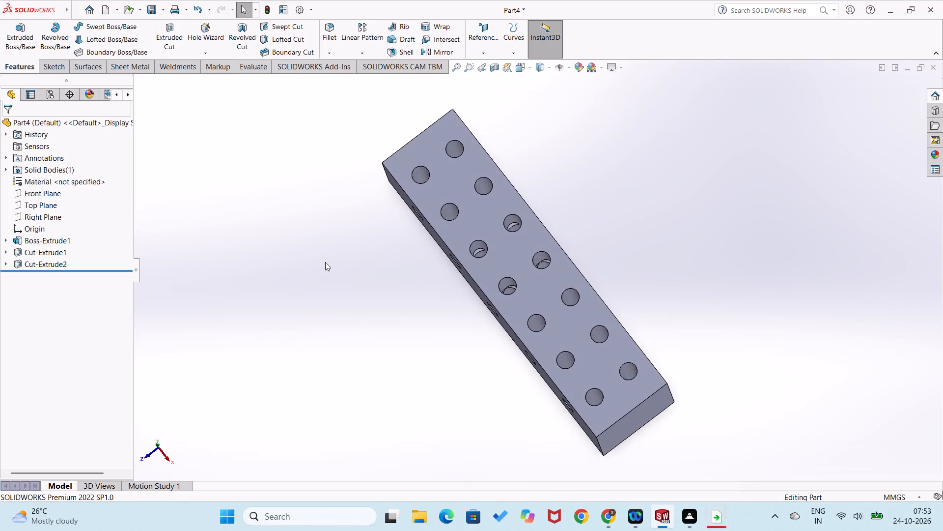
middle_drag(336, 249, 304, 406)
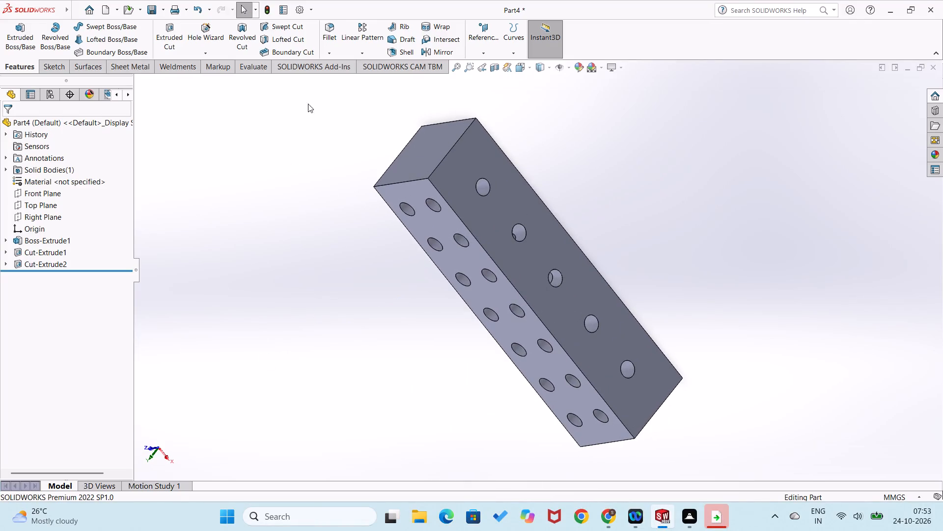
Set up a constant-size 3 mm fillet on the top-face rims of the first two holes in each row.
click(328, 52)
click(329, 60)
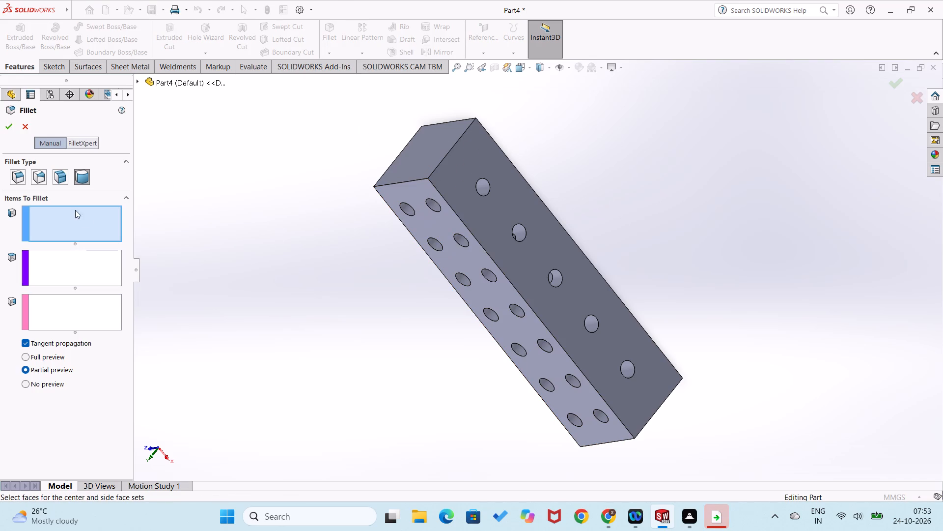
click(18, 177)
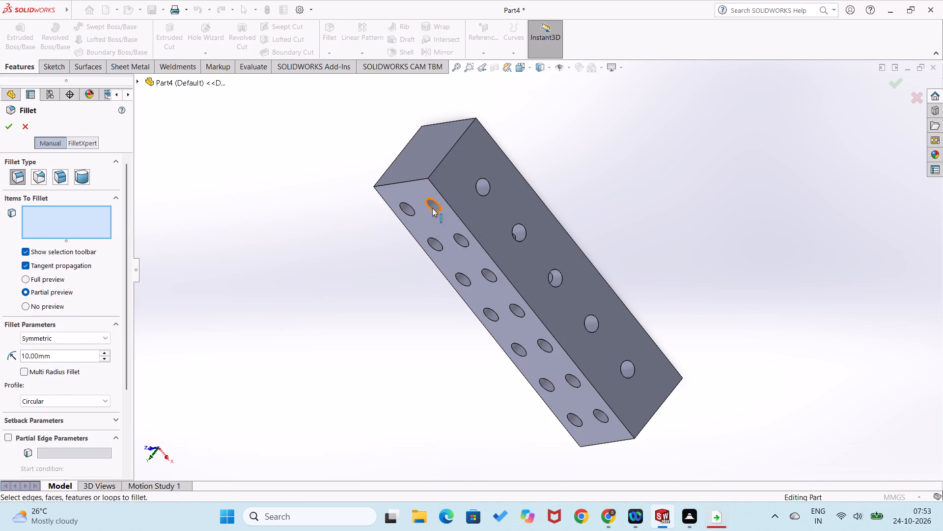
middle_drag(464, 247, 482, 222)
scroll(484, 221, down, 2)
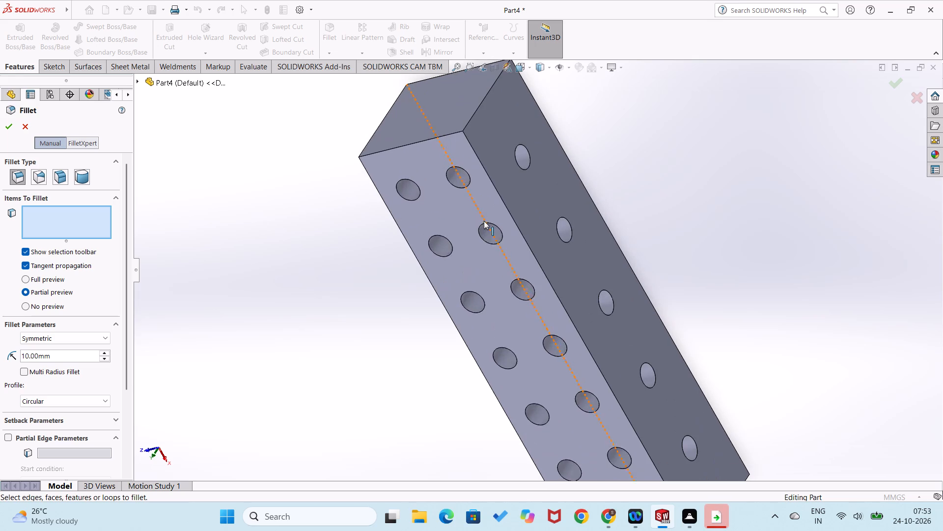
click(453, 186)
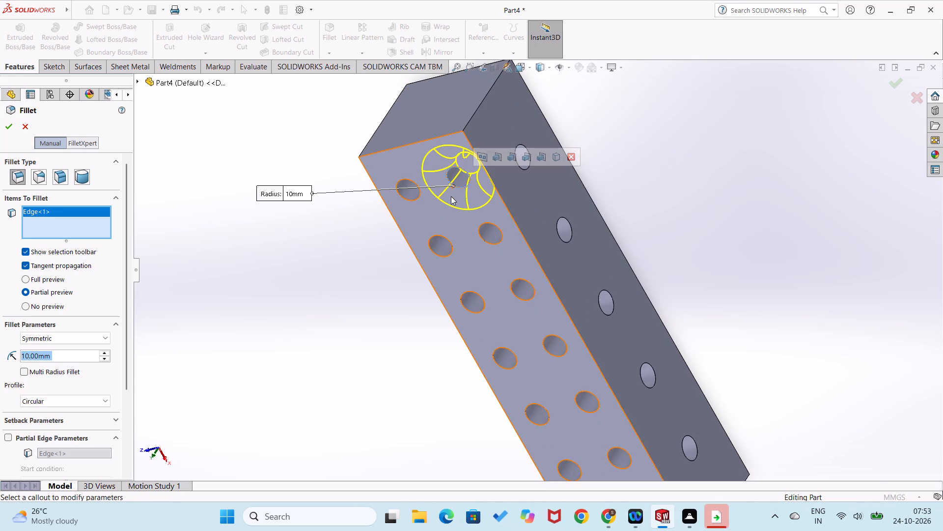
key(3)
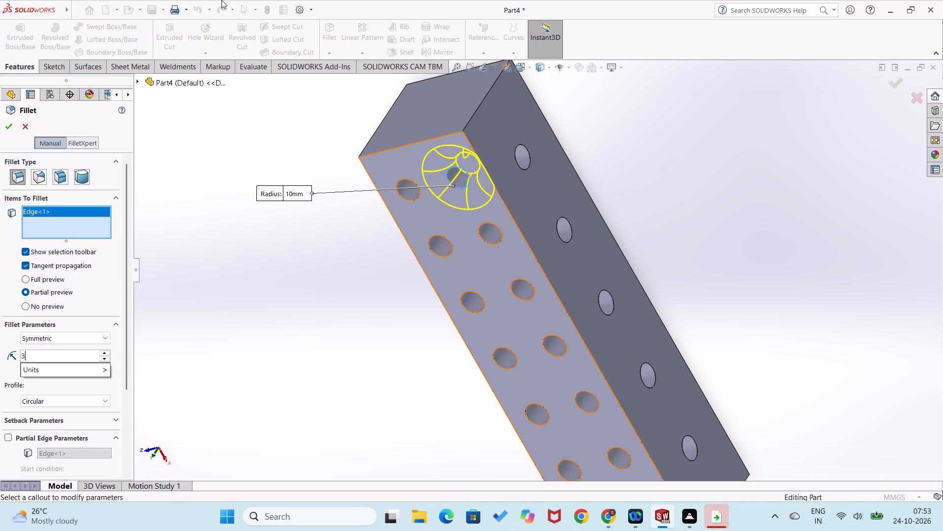
key(Return)
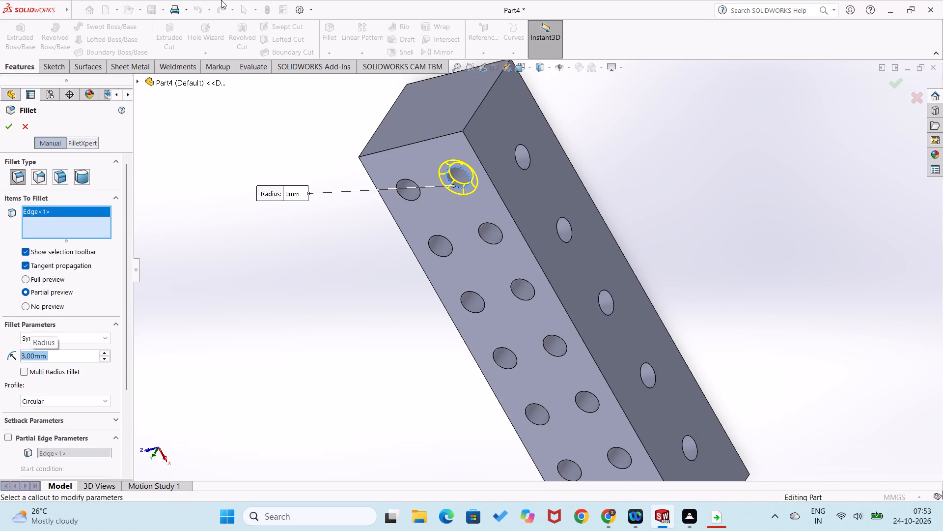
click(411, 181)
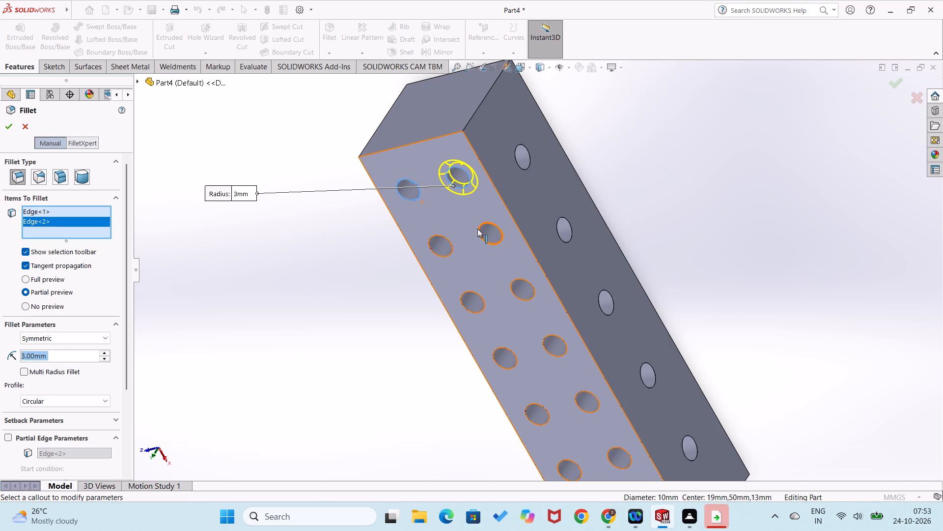
click(478, 229)
click(451, 246)
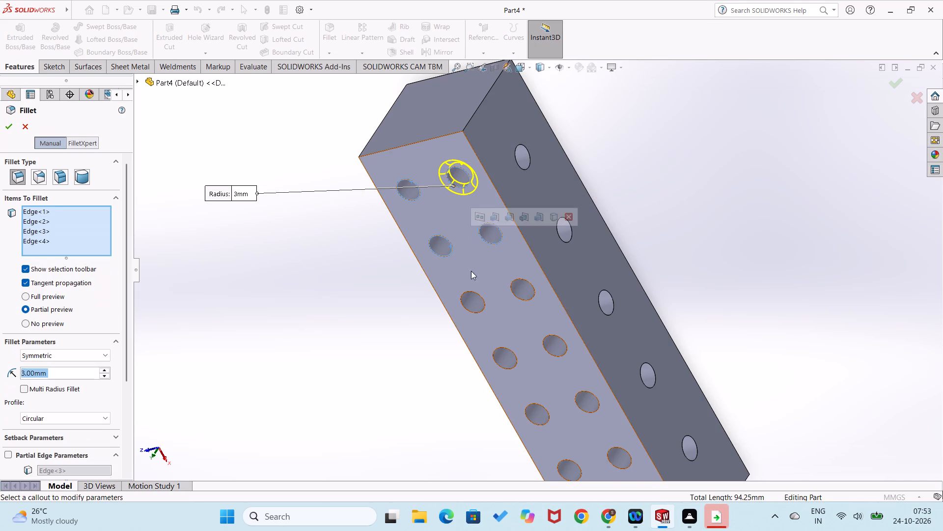
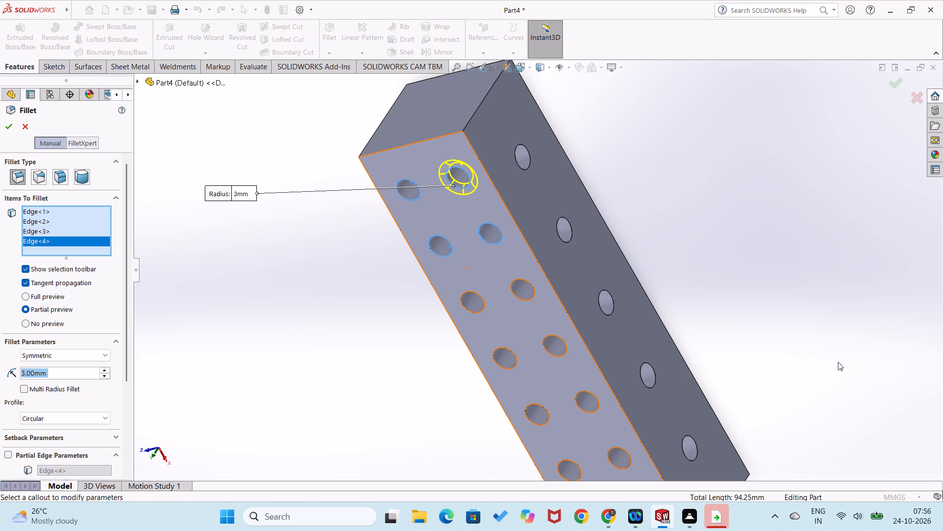
Add the remaining ten hole edges on the 14-hole face to the selection and apply the 3 mm fillet.
click(521, 298)
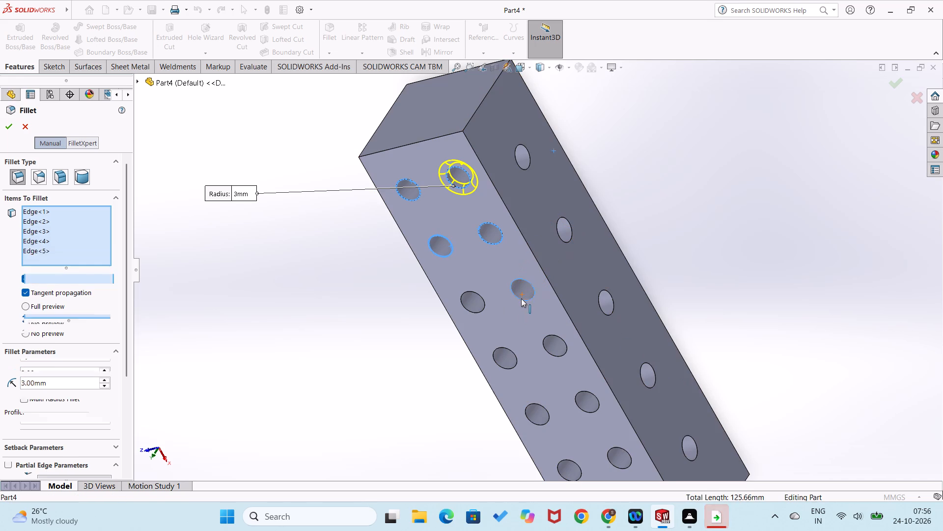
click(473, 313)
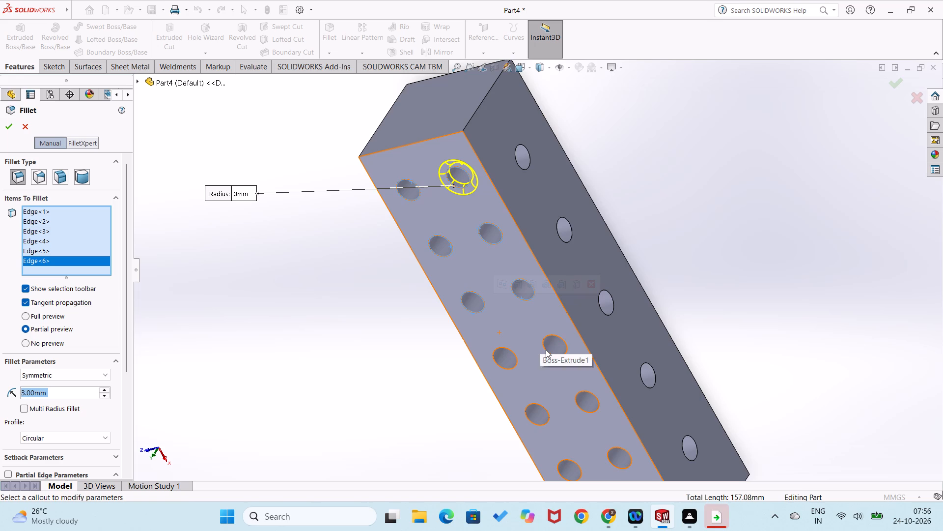
click(547, 350)
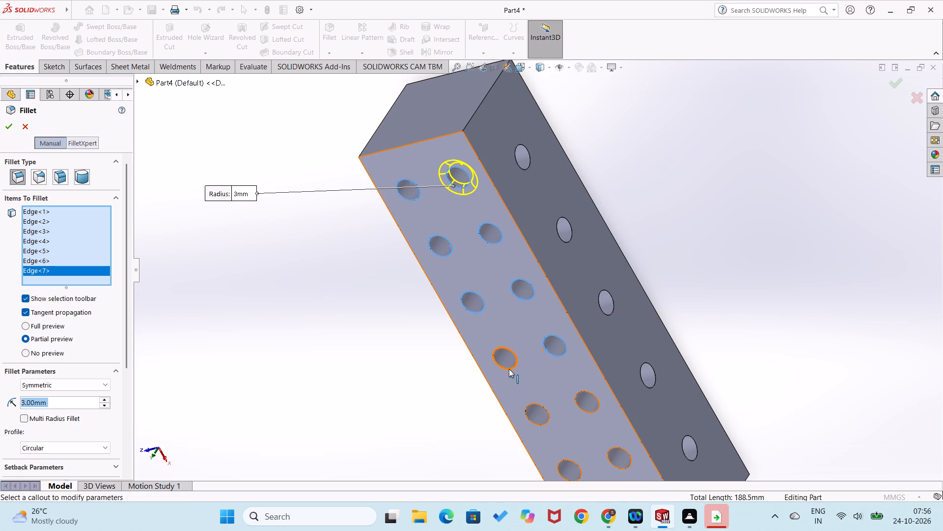
click(509, 369)
scroll(540, 385, up, 2)
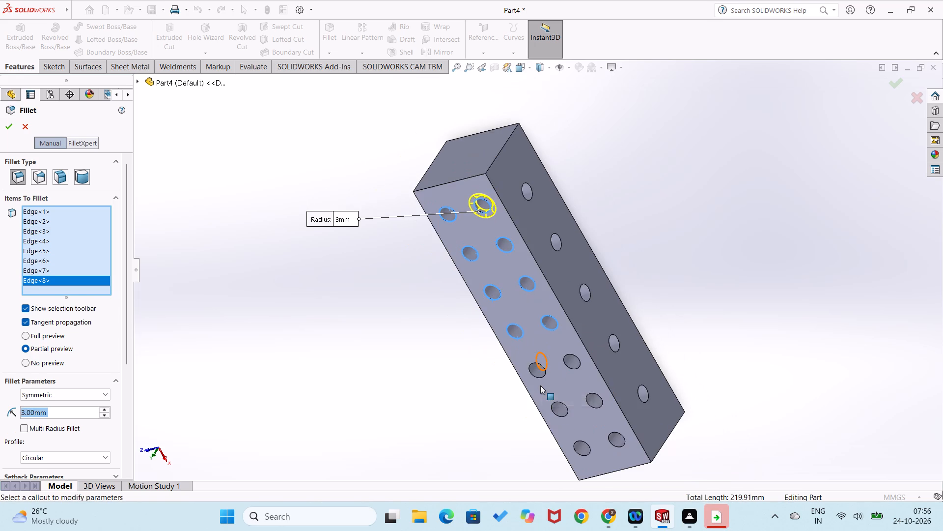
middle_drag(544, 387, 544, 322)
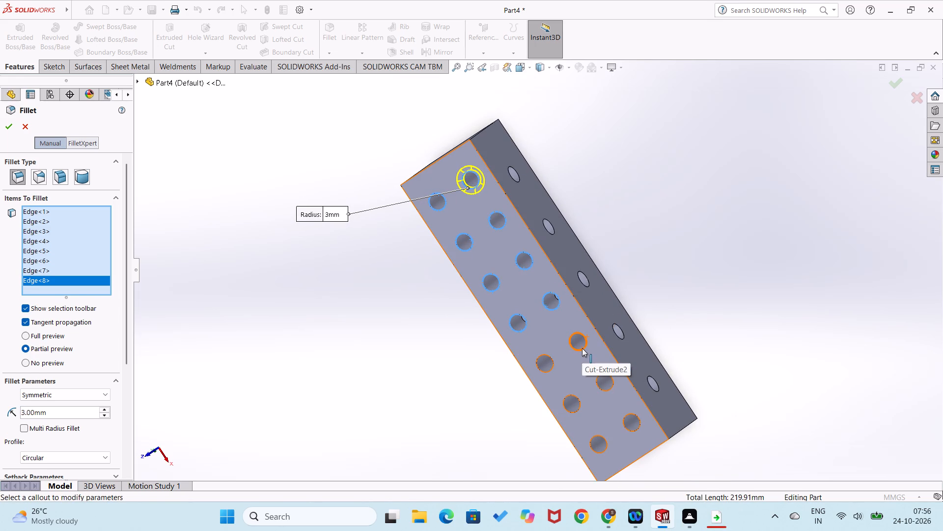
click(583, 349)
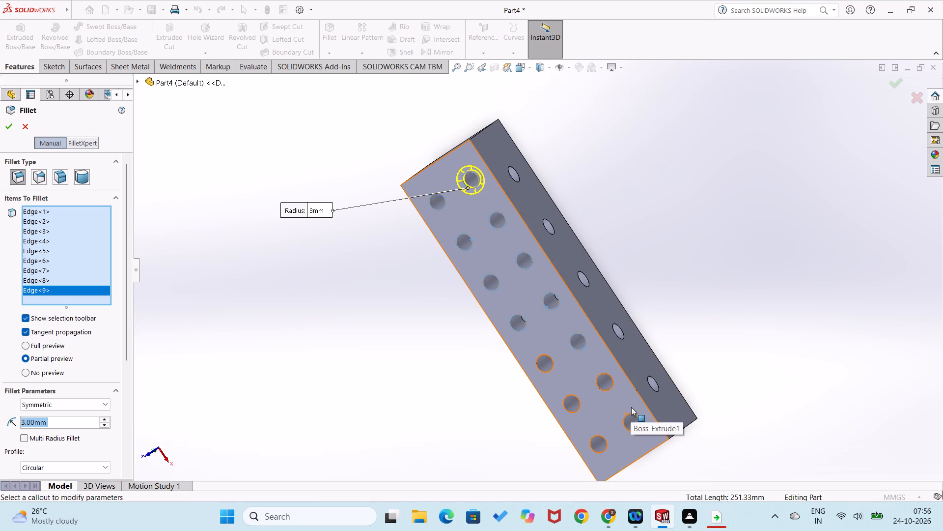
scroll(635, 402, down, 1)
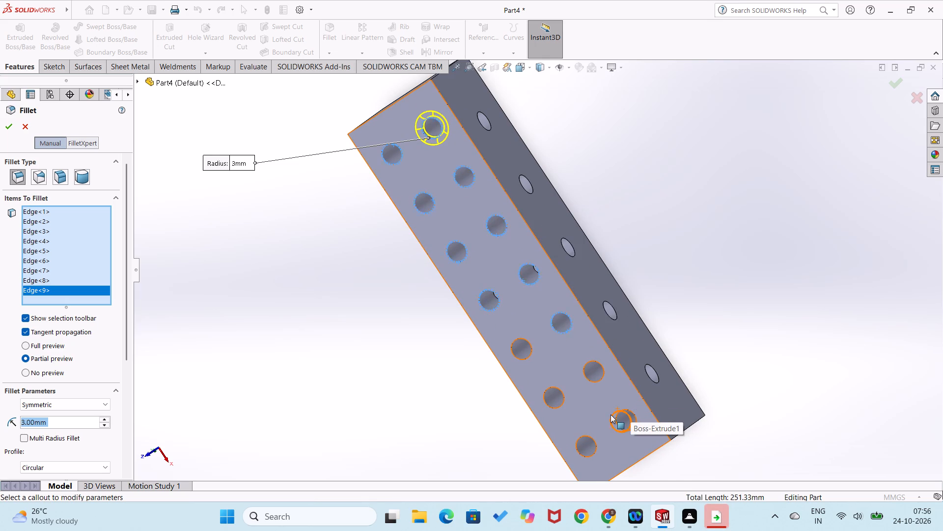
scroll(610, 417, down, 3)
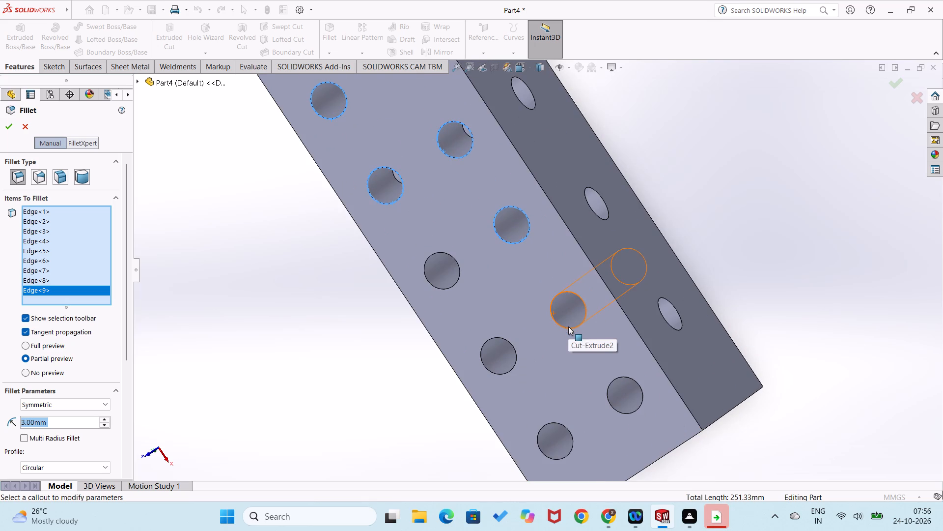
click(569, 328)
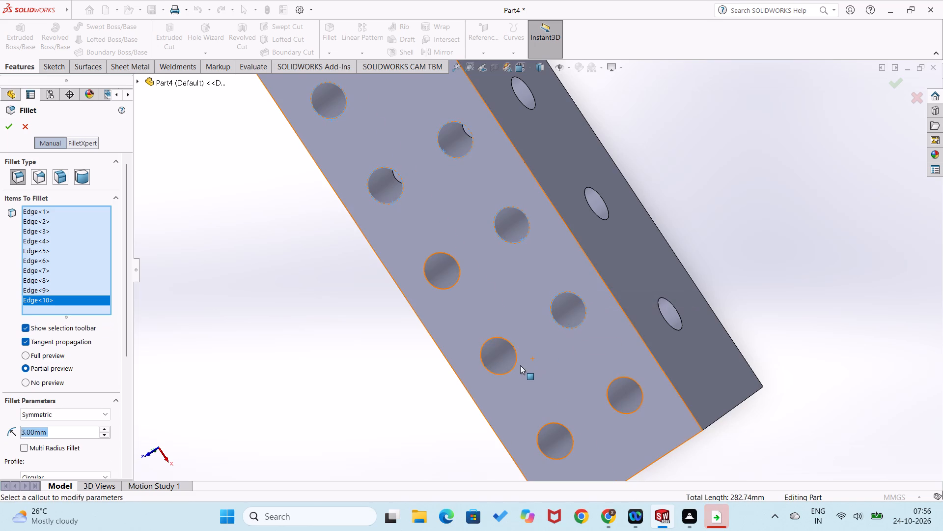
click(514, 368)
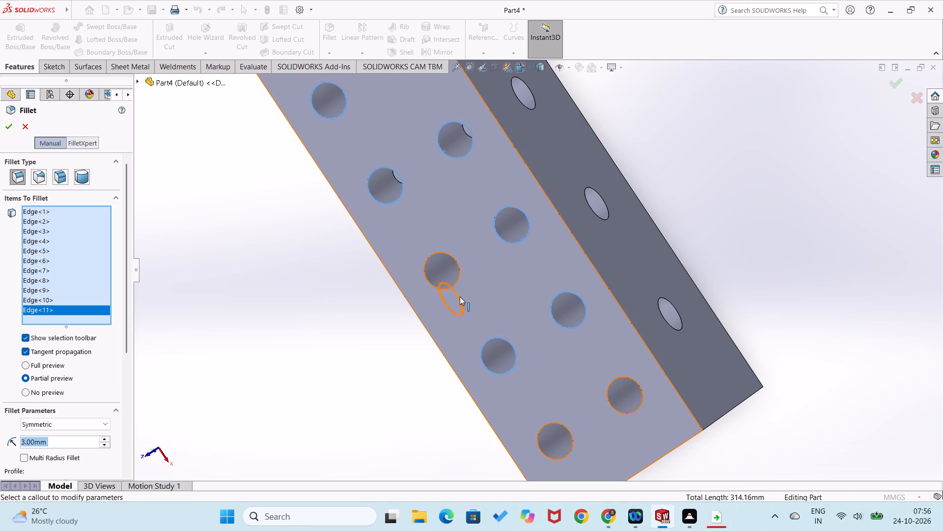
click(455, 285)
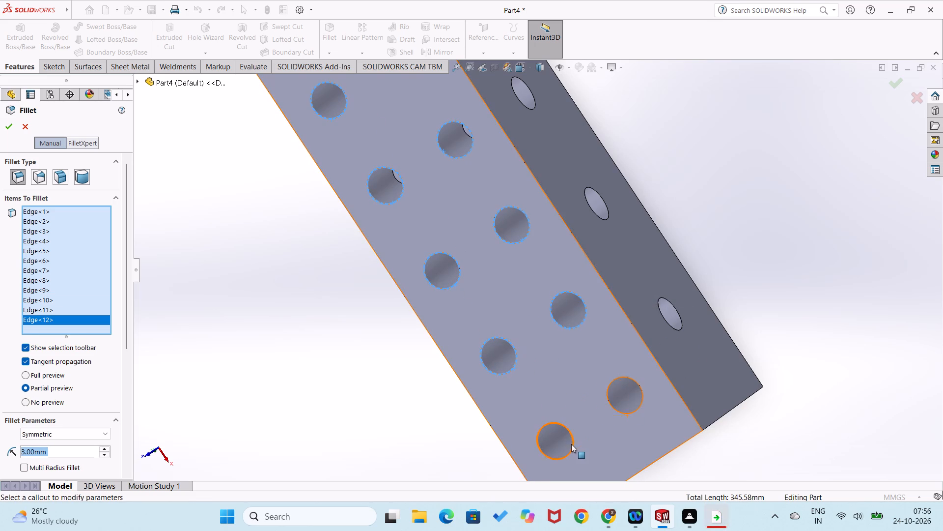
click(572, 445)
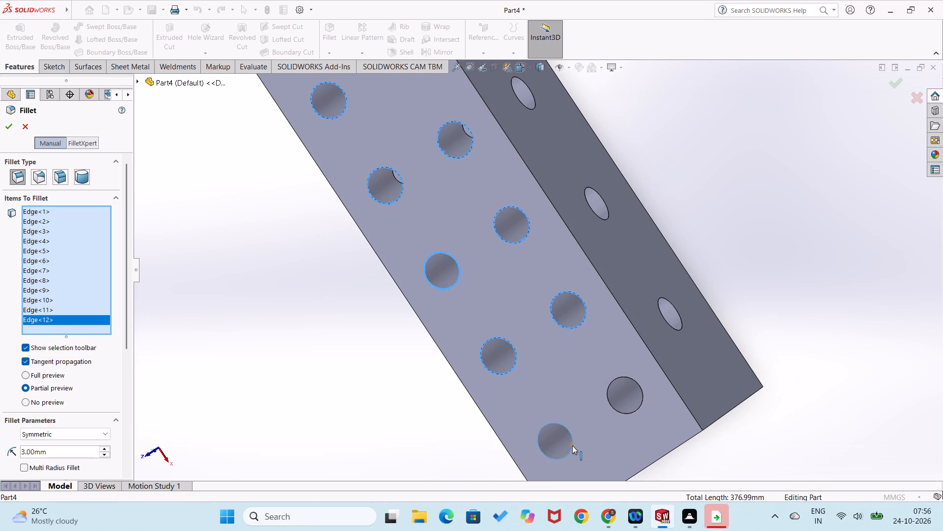
click(640, 387)
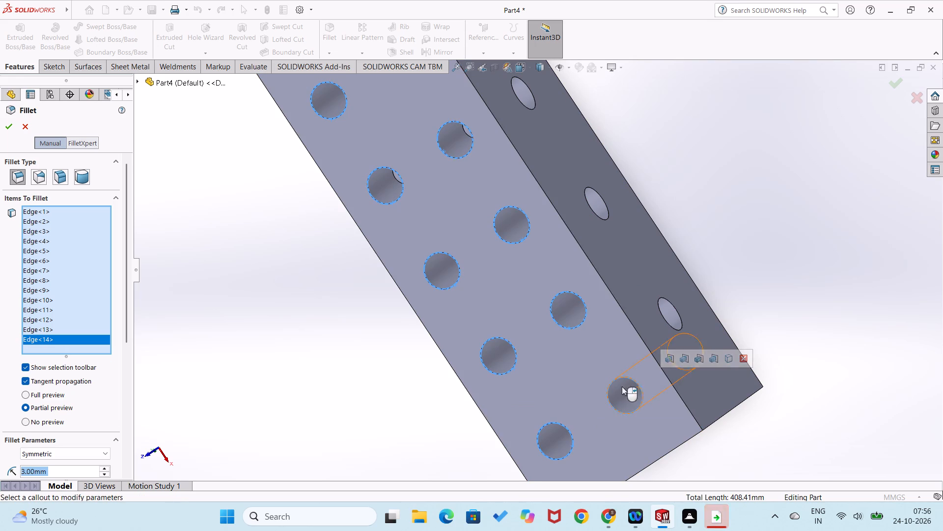
click(10, 130)
click(225, 290)
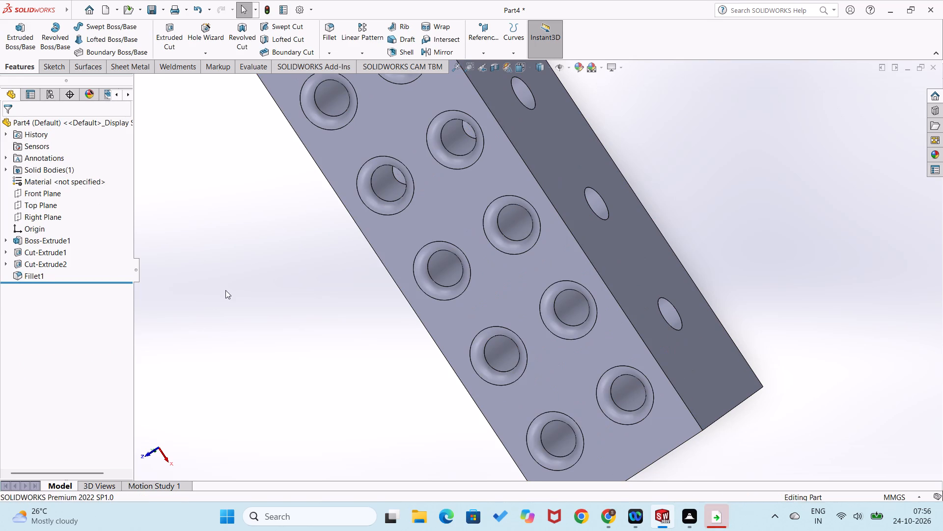
Examine the rounded hole edges and the block's other faces from several angles.
middle_click(226, 293)
scroll(226, 294, up, 2)
middle_drag(237, 306, 305, 333)
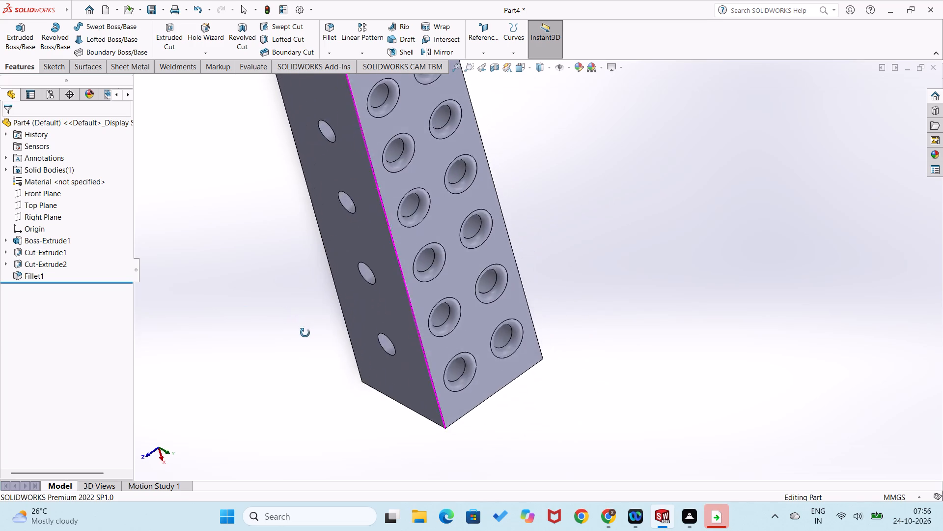
middle_drag(305, 333, 297, 351)
scroll(294, 350, up, 3)
middle_drag(303, 327, 262, 406)
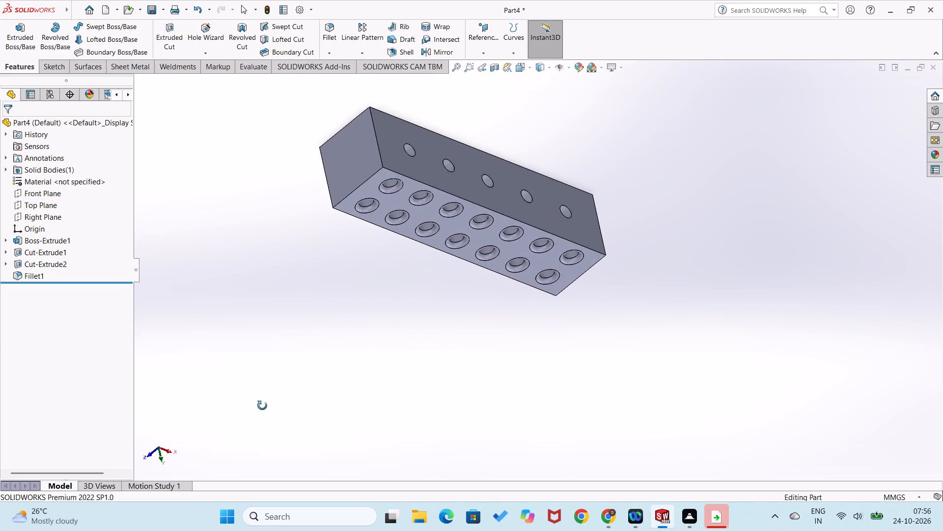
middle_drag(262, 406, 241, 294)
scroll(241, 294, up, 1)
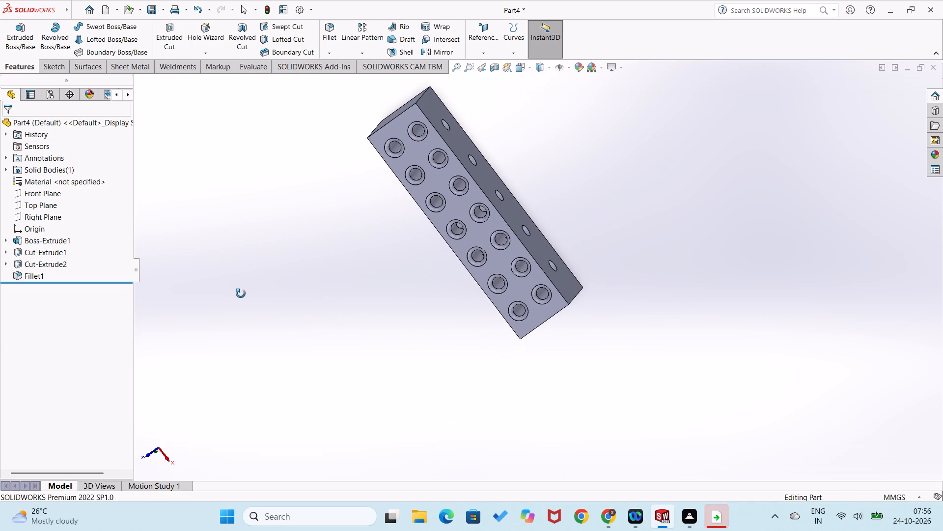
Fillet the edges of all five holes on the block's five-hole side face with a 5 mm radius.
middle_drag(241, 294, 186, 452)
scroll(436, 159, down, 4)
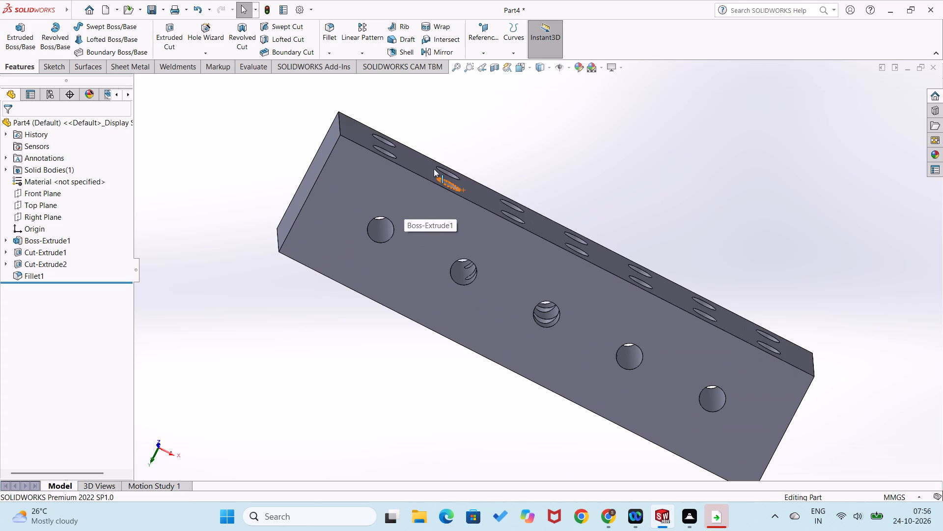
click(328, 54)
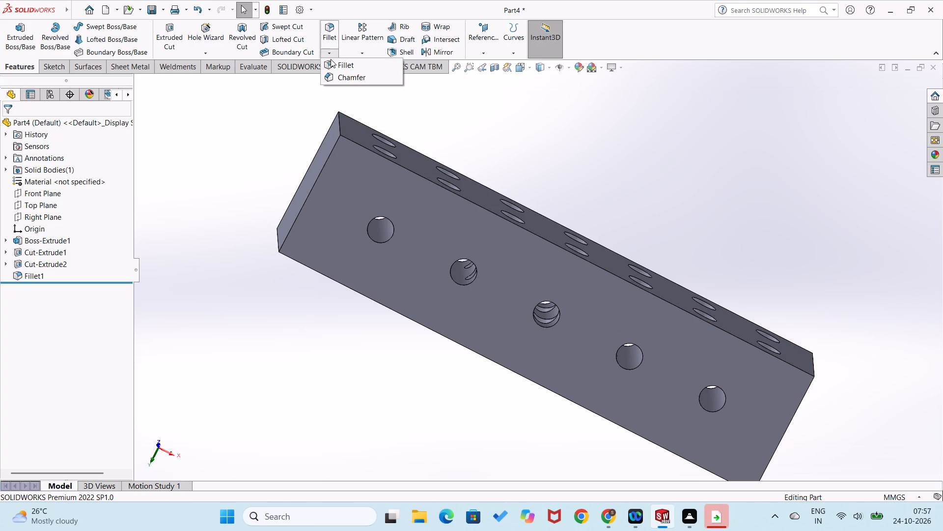
click(333, 62)
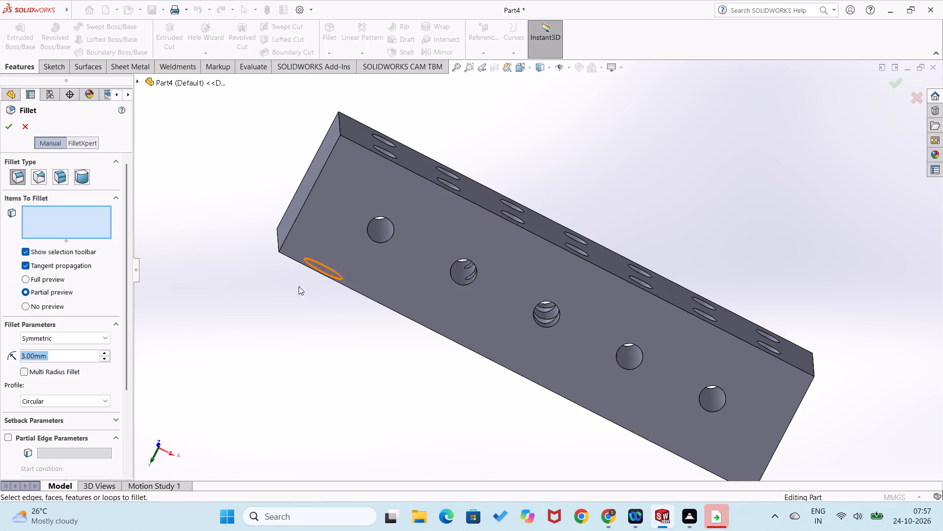
key(5)
key(Return)
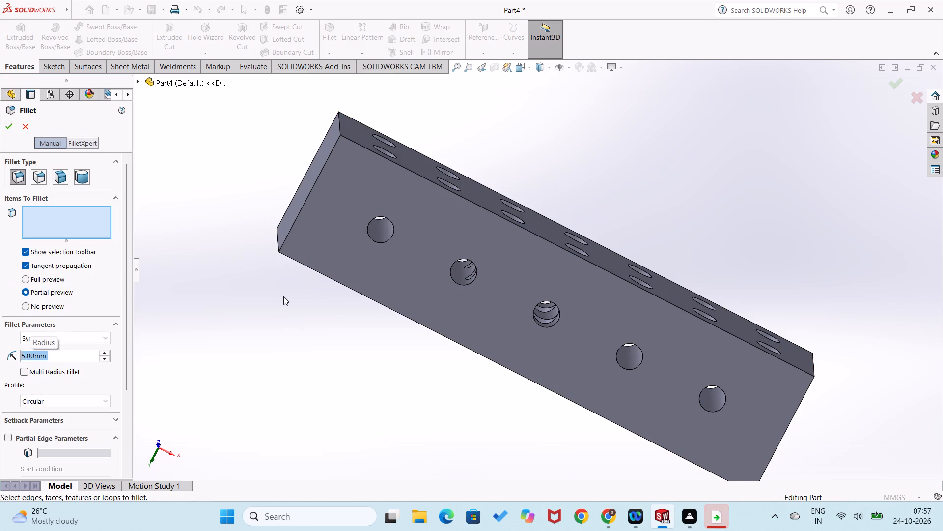
click(385, 243)
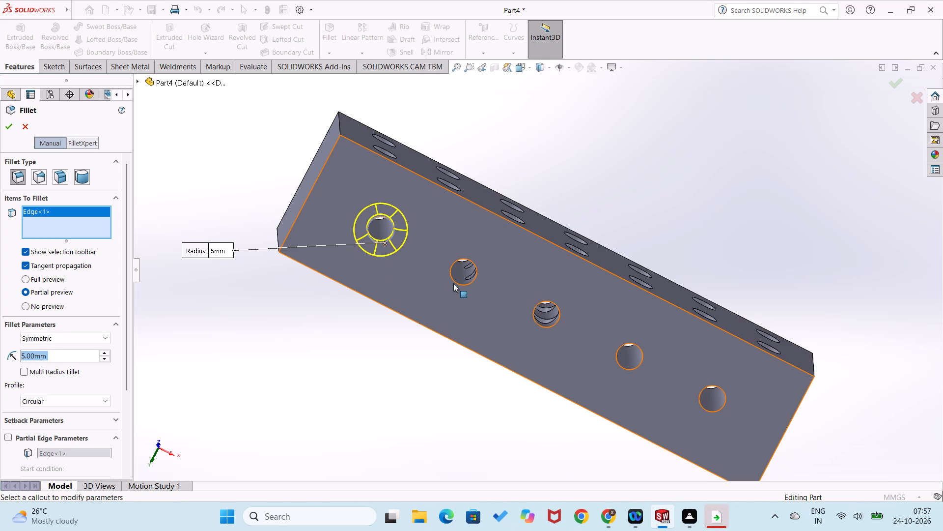
click(456, 283)
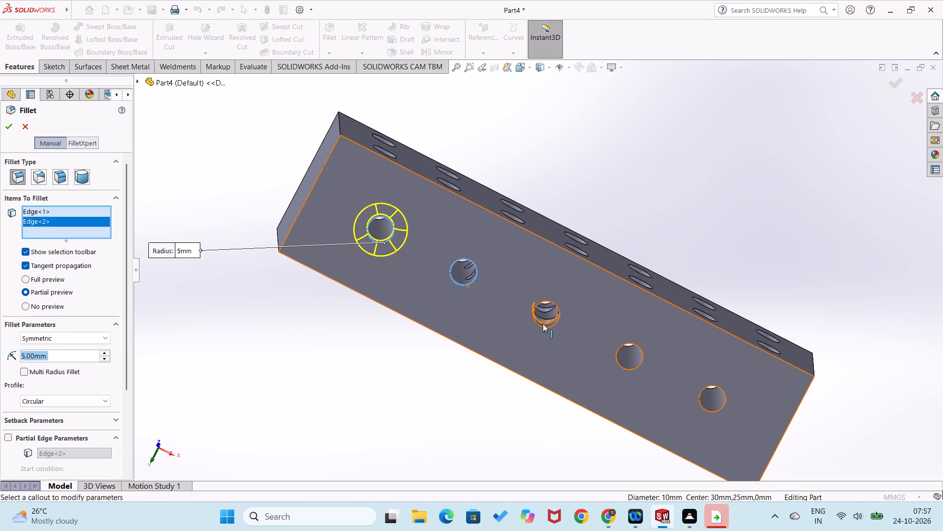
click(549, 328)
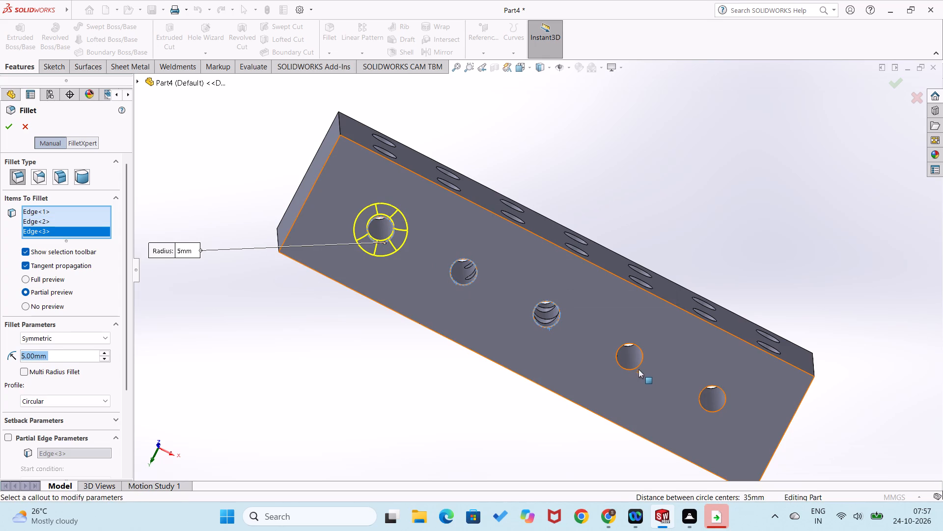
click(636, 367)
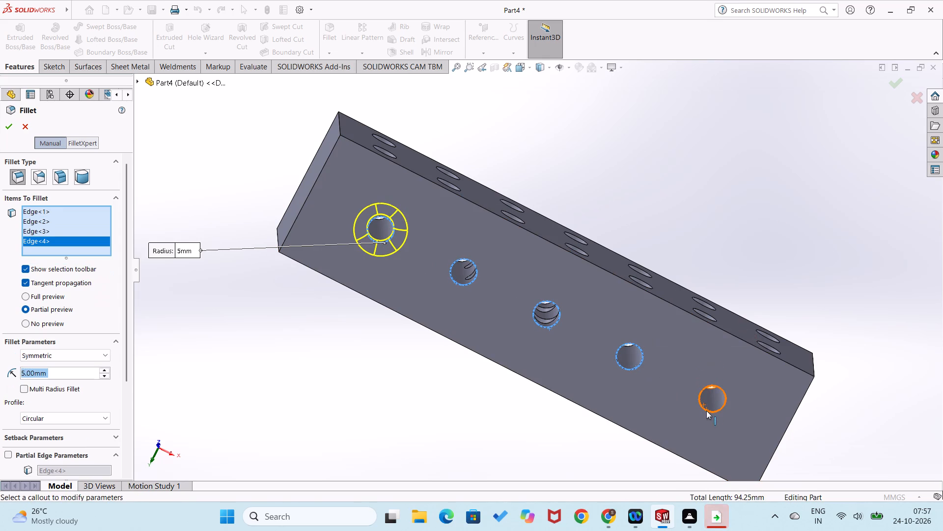
click(706, 411)
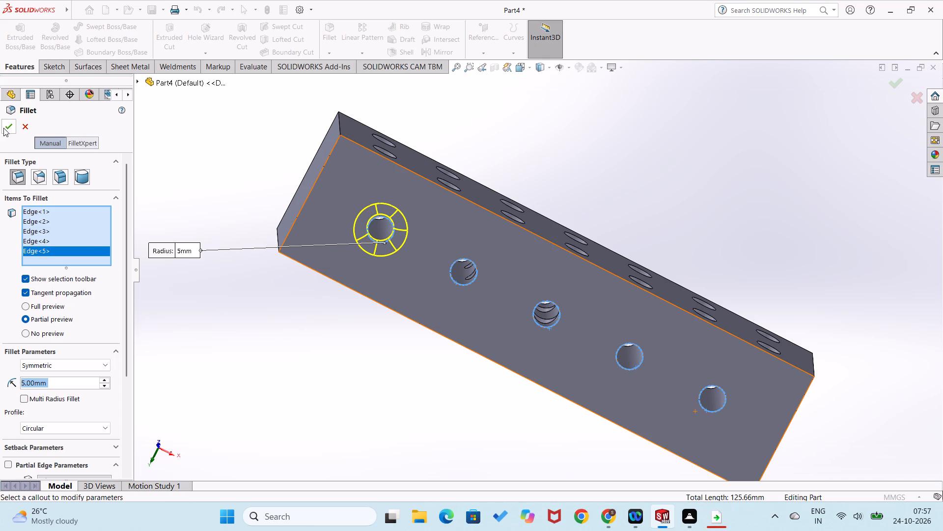
click(4, 128)
click(274, 332)
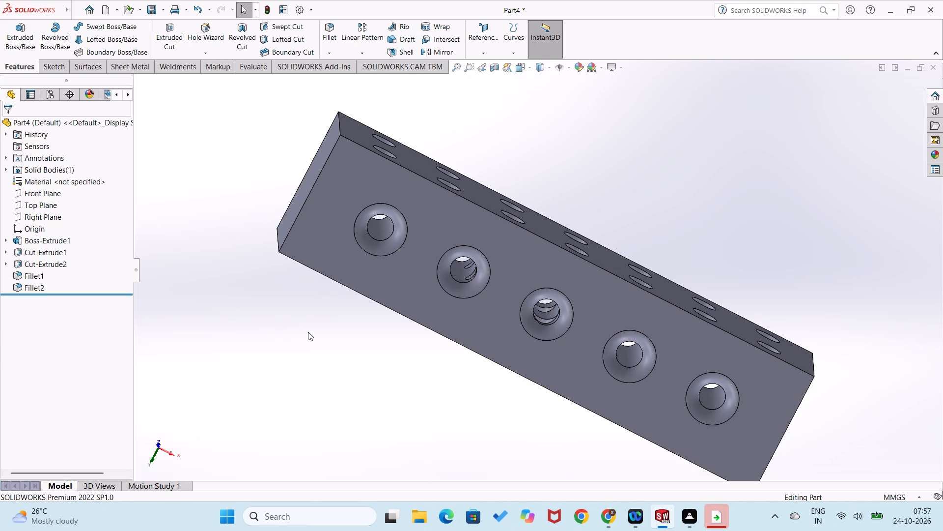
Start a 5 mm fillet on the opposite, still sharp-edged 14-hole face, selecting the seven hole edges of one row.
middle_drag(341, 322, 320, 426)
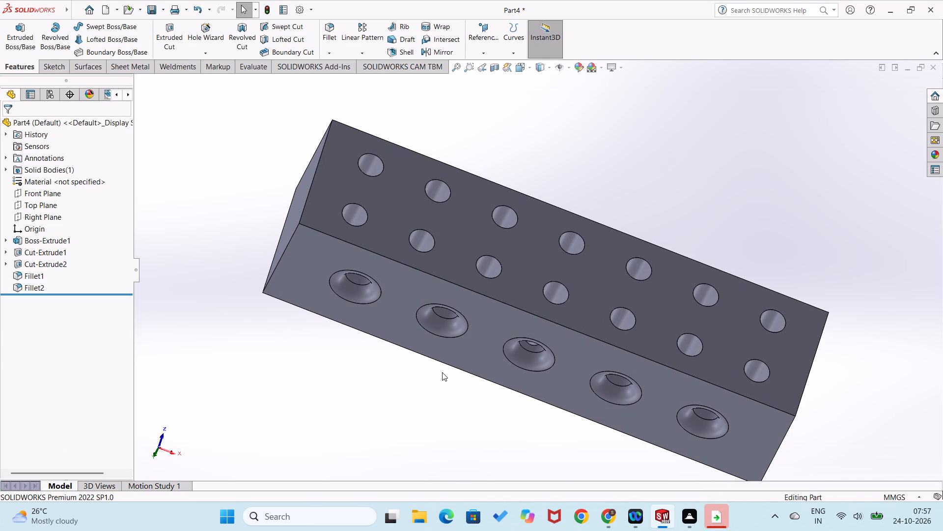
middle_drag(445, 263, 425, 356)
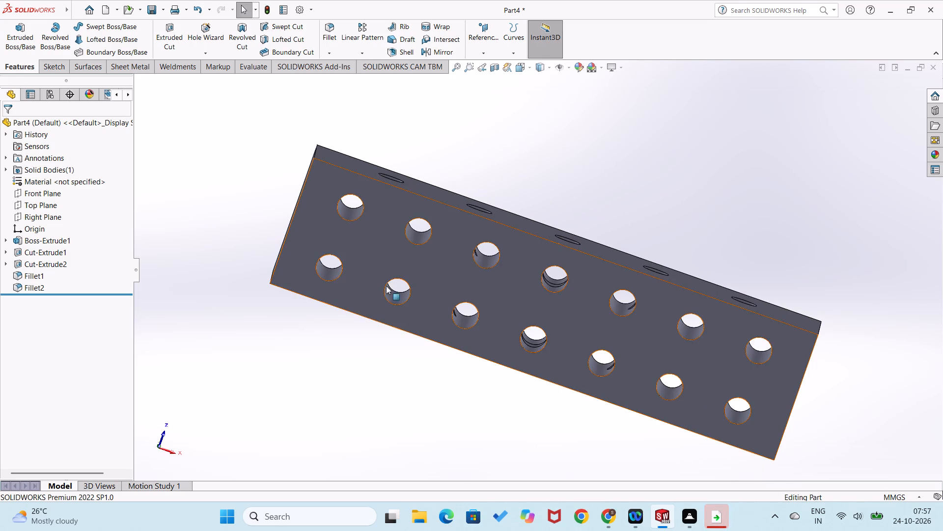
click(236, 257)
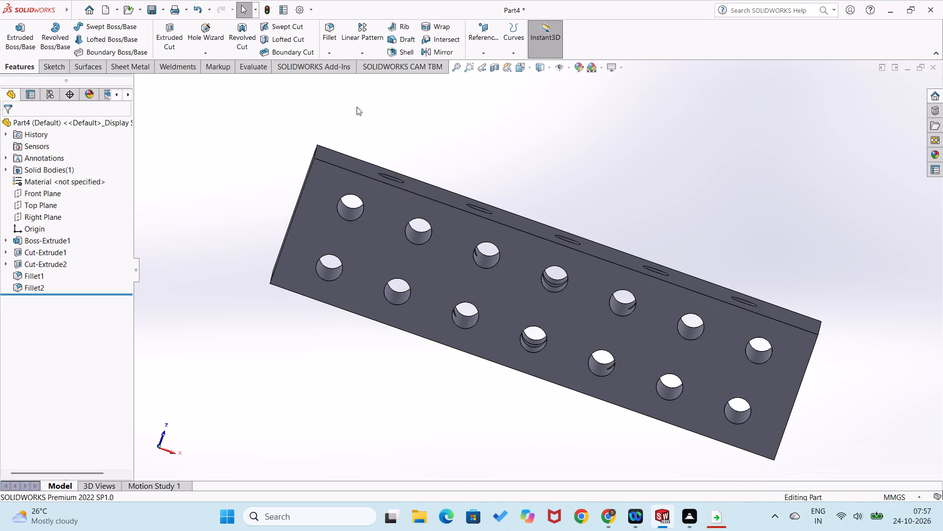
click(324, 52)
click(335, 66)
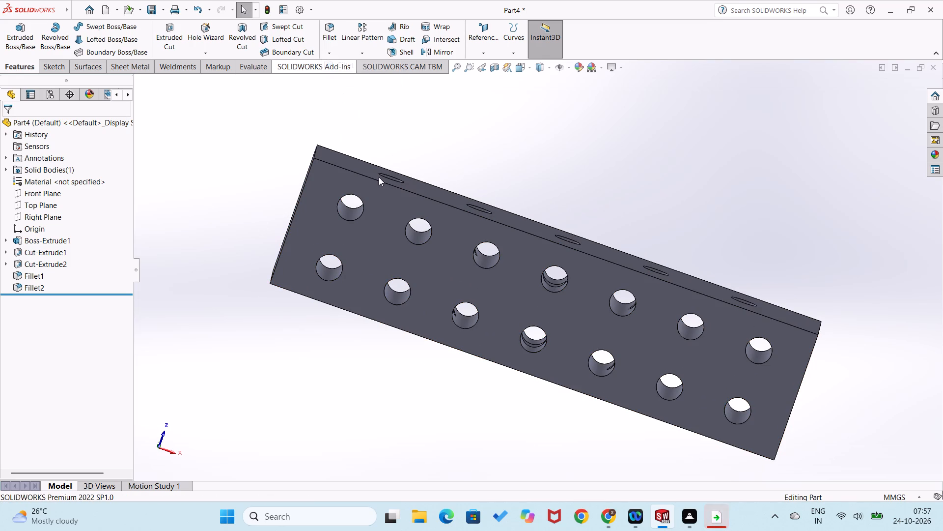
click(332, 280)
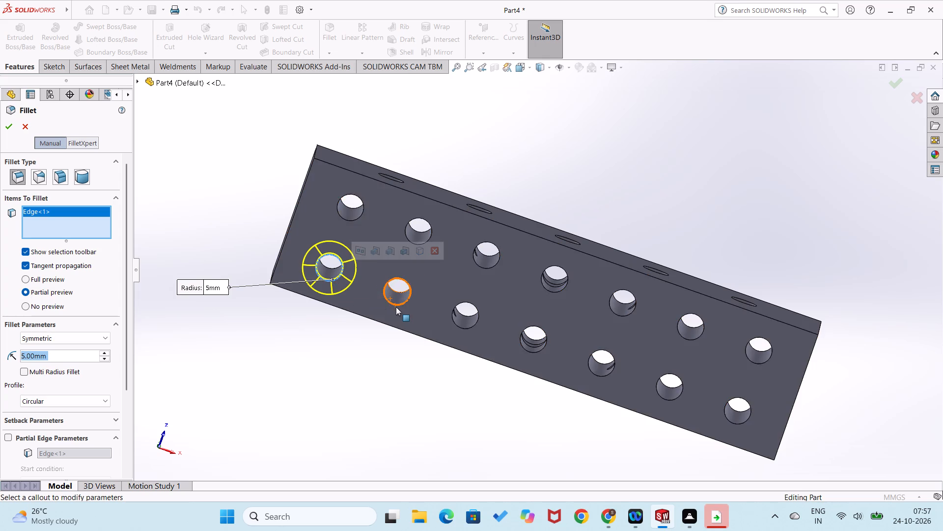
click(397, 306)
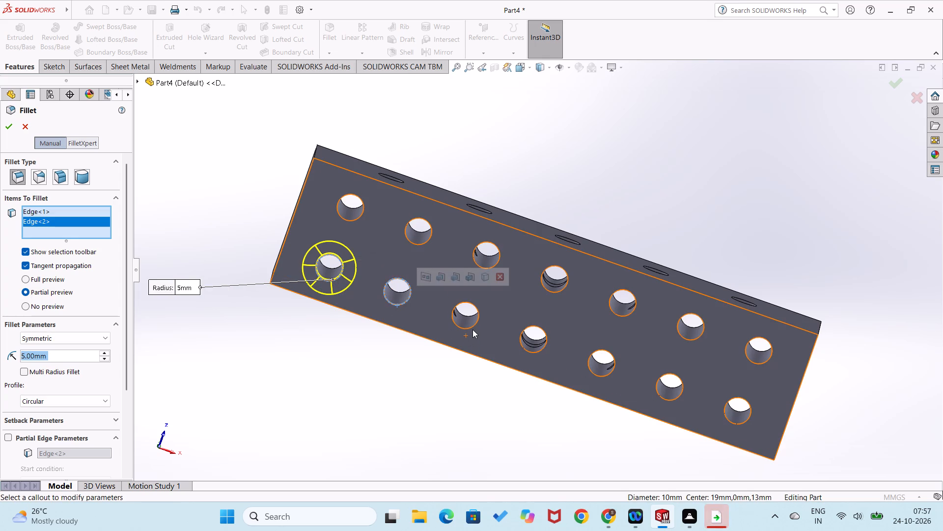
click(472, 328)
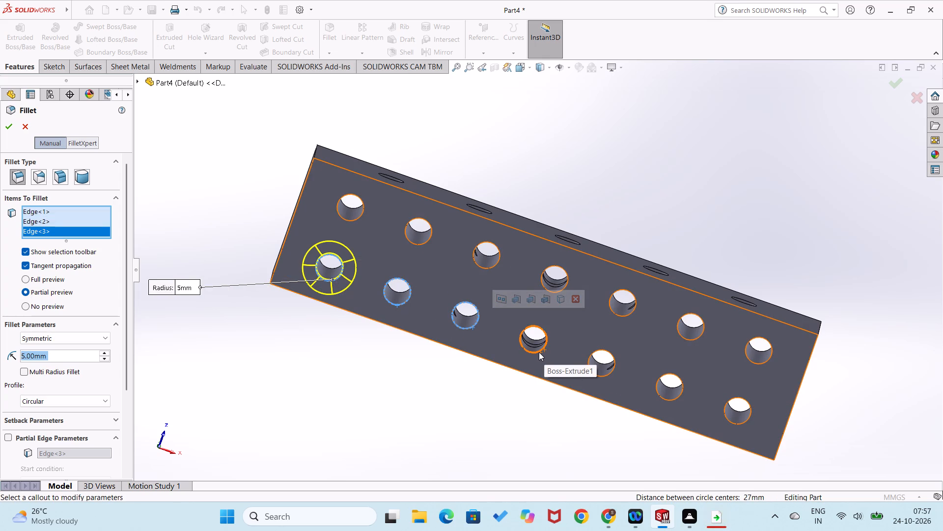
click(539, 352)
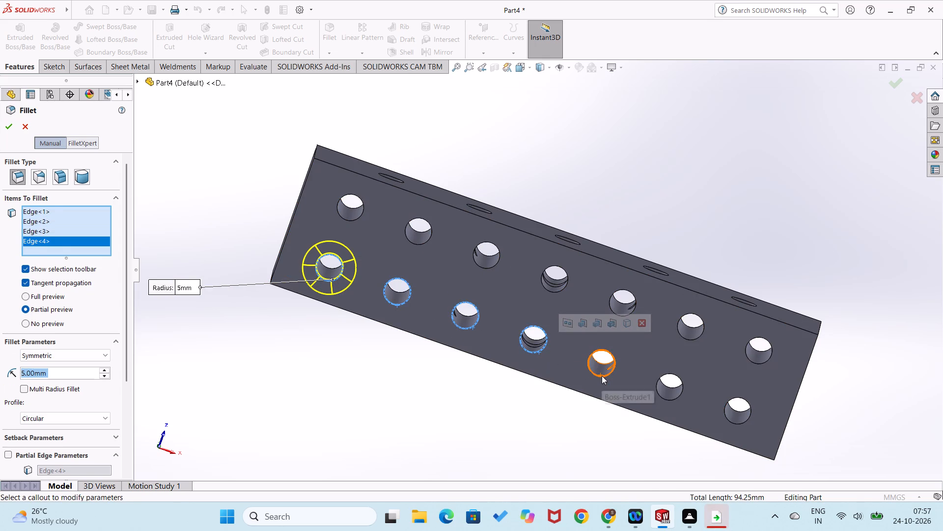
click(602, 376)
click(673, 401)
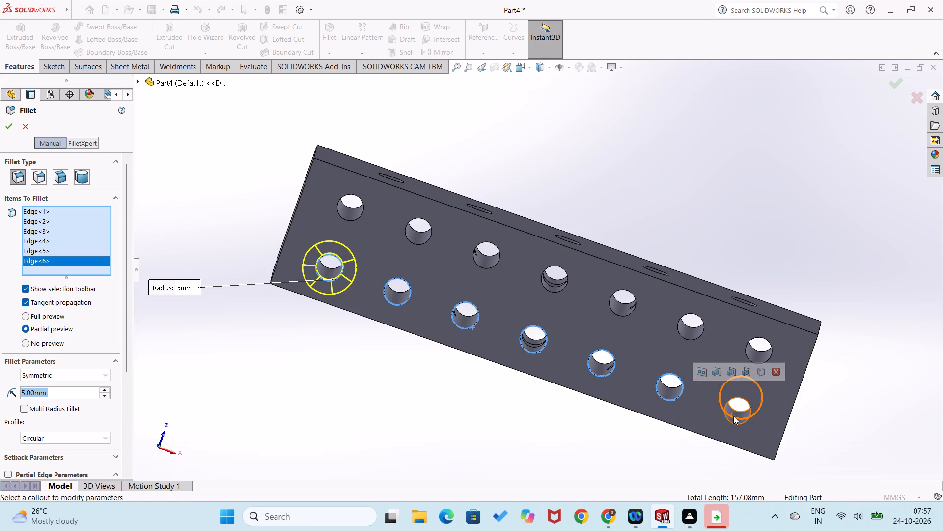
click(732, 424)
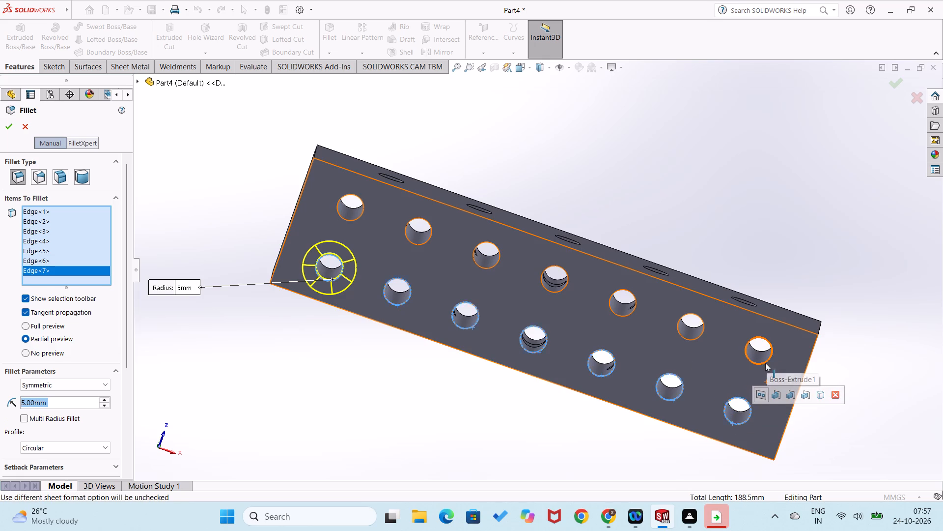
Add the seven hole edges of the face's other row to the selection and apply the 5 mm fillet.
click(764, 362)
click(694, 341)
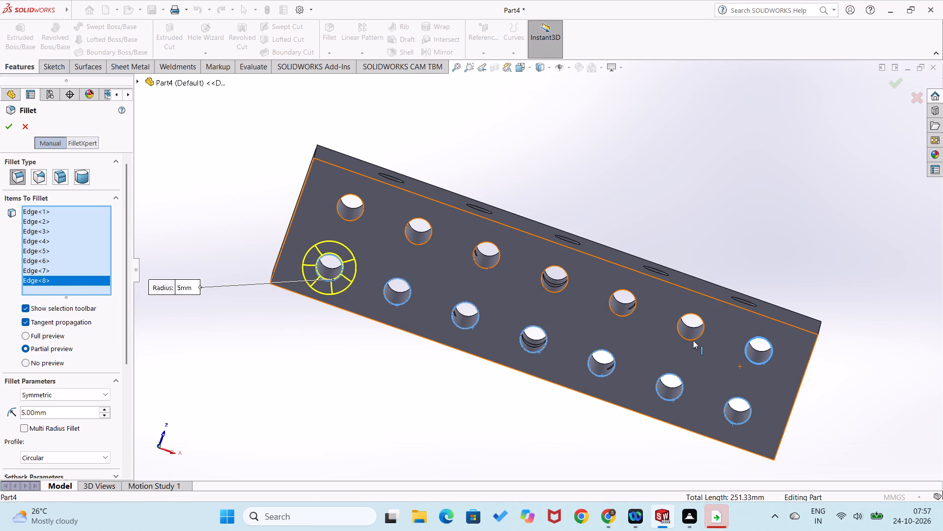
click(621, 315)
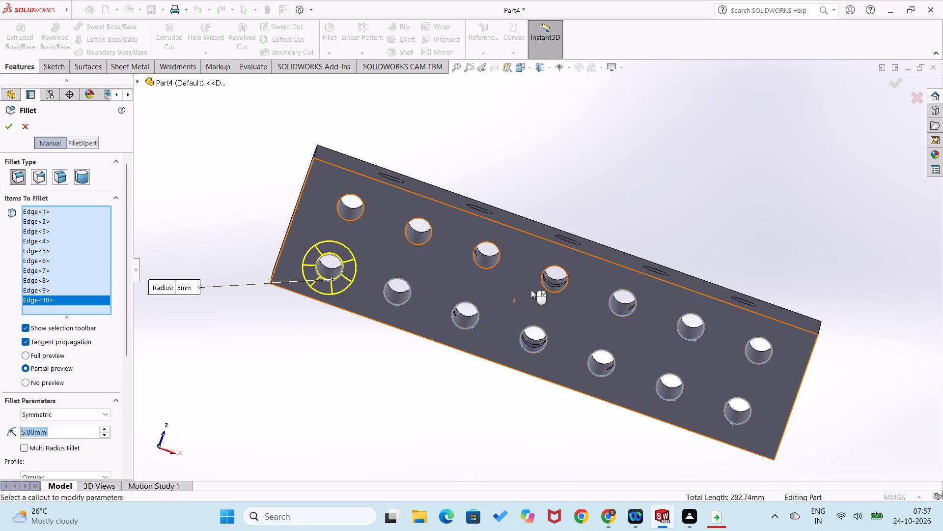
click(547, 290)
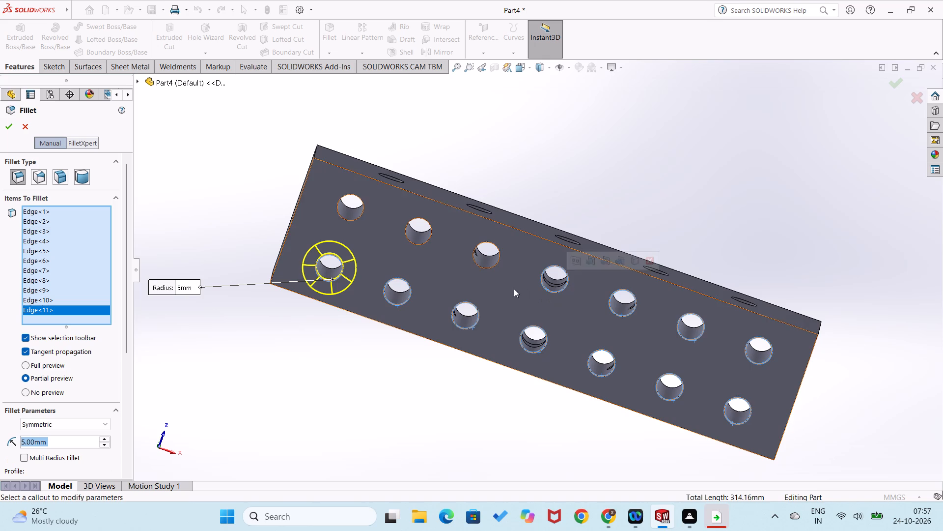
click(479, 267)
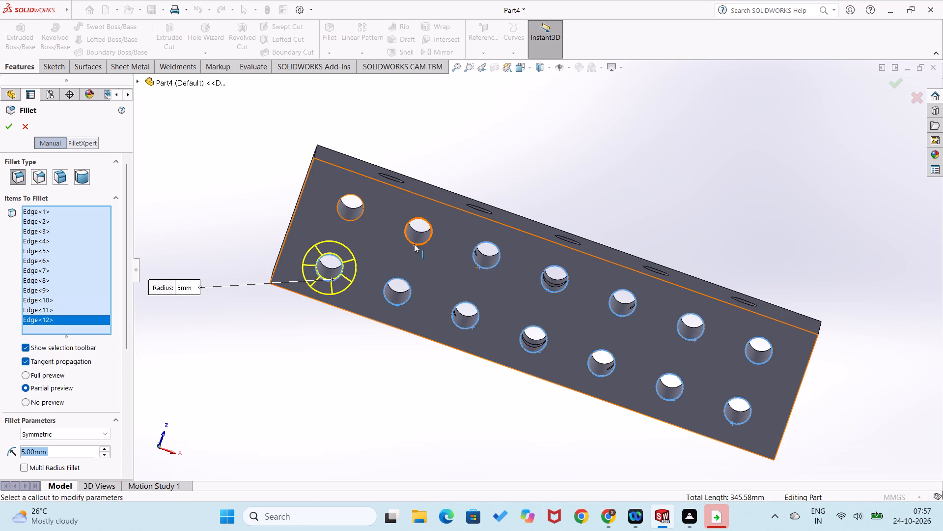
click(414, 244)
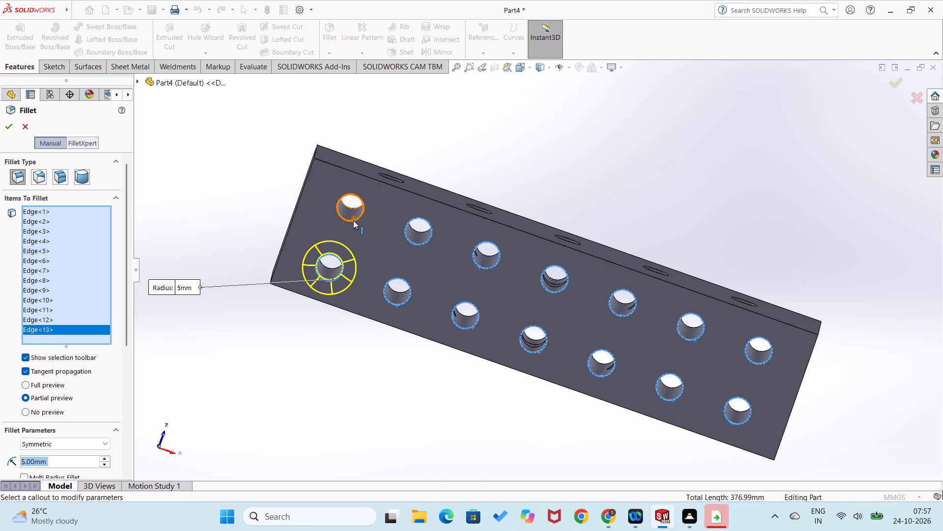
click(353, 220)
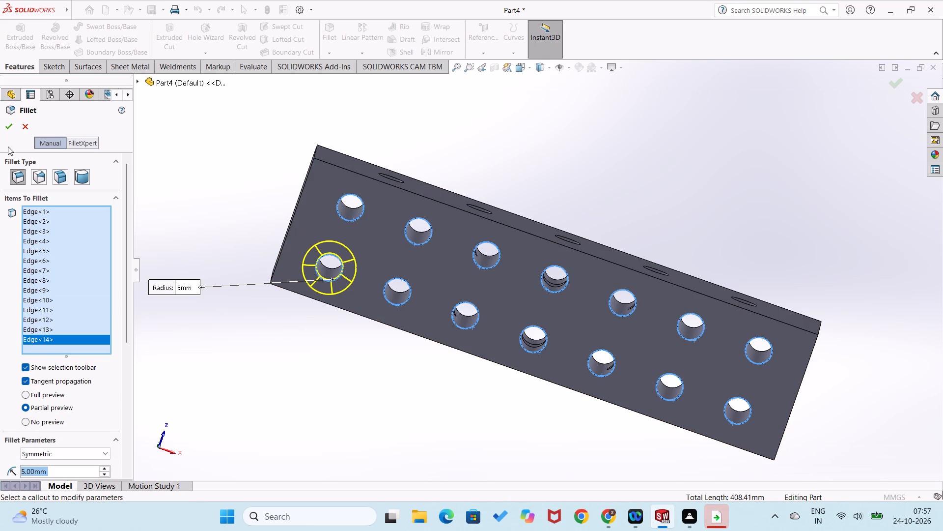
click(10, 119)
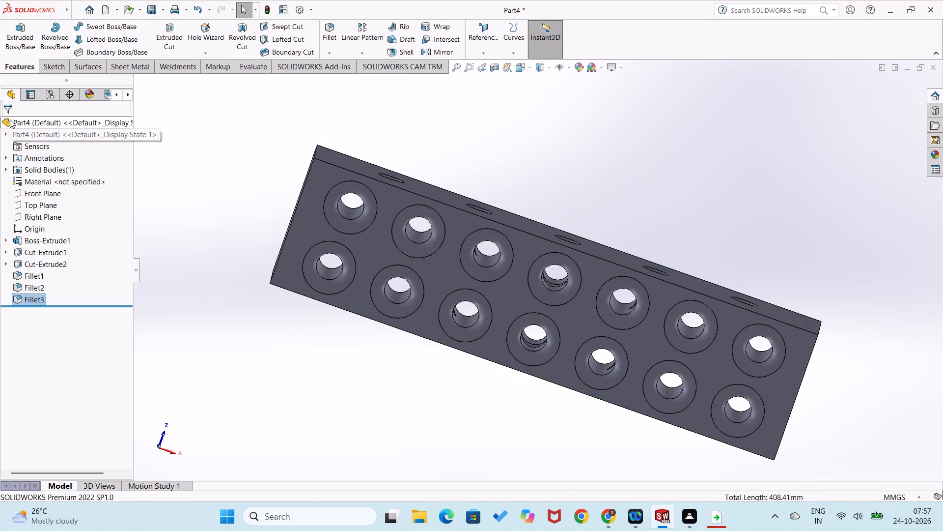
click(266, 385)
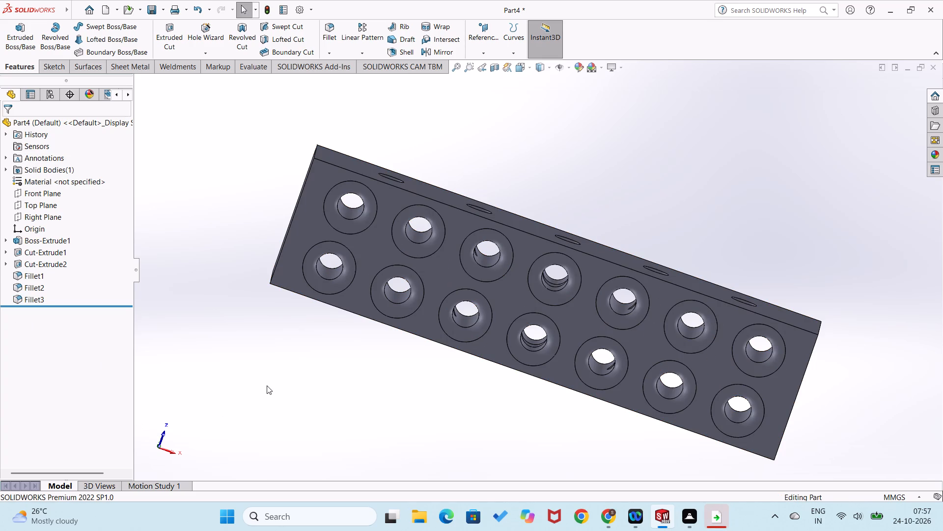
Fillet the edges of all five holes on the remaining unrounded five-hole side face with a 7 mm radius.
middle_drag(325, 366, 287, 484)
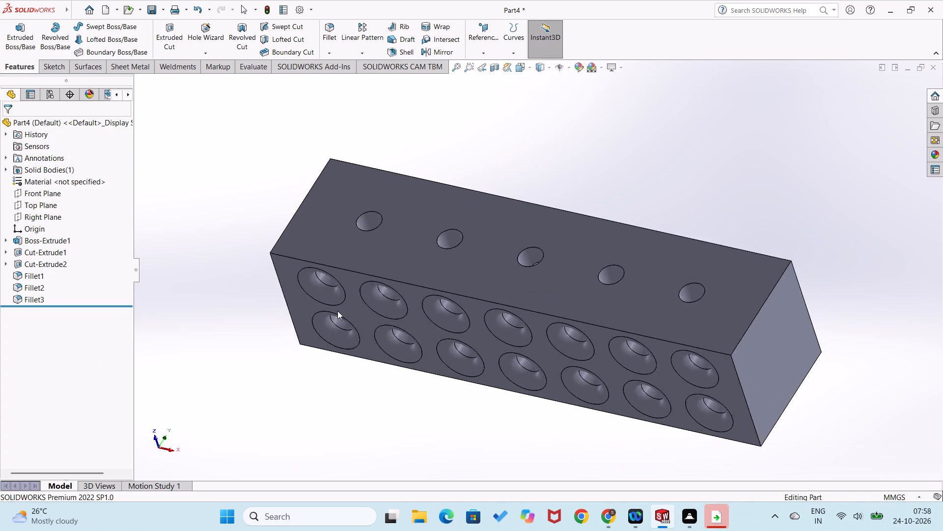
scroll(318, 349, up, 1)
middle_drag(382, 256, 370, 312)
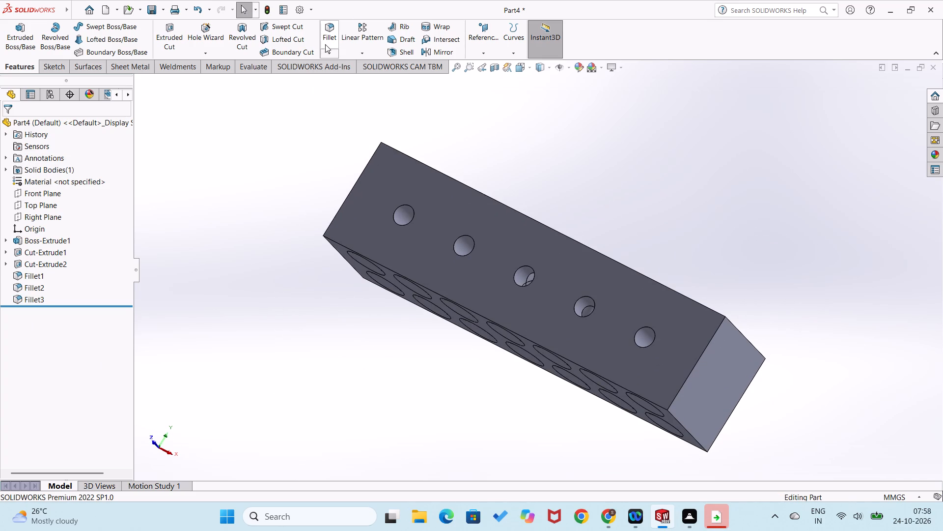
click(324, 52)
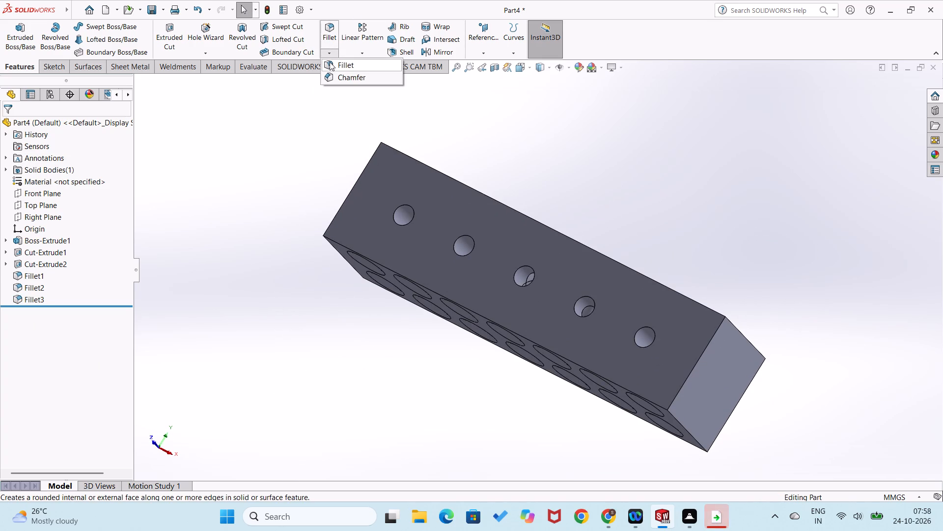
click(331, 62)
click(412, 218)
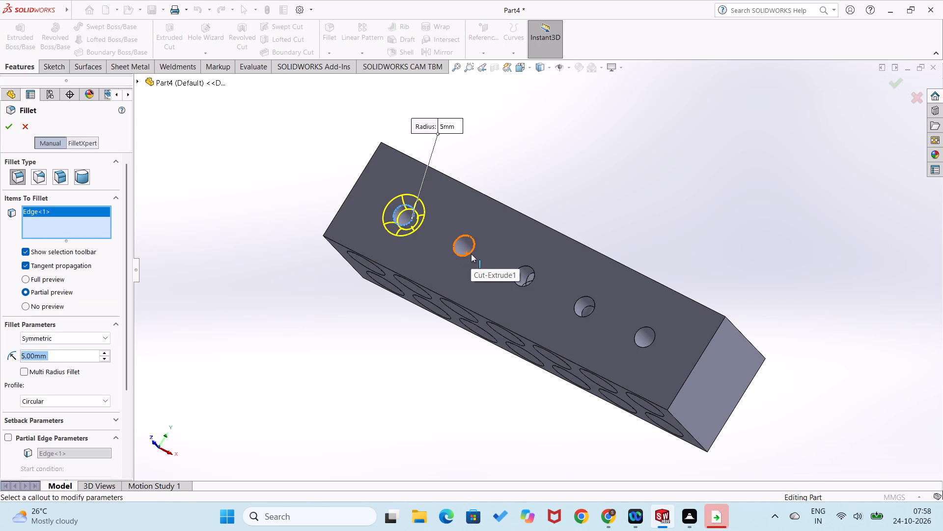
key(7)
key(Return)
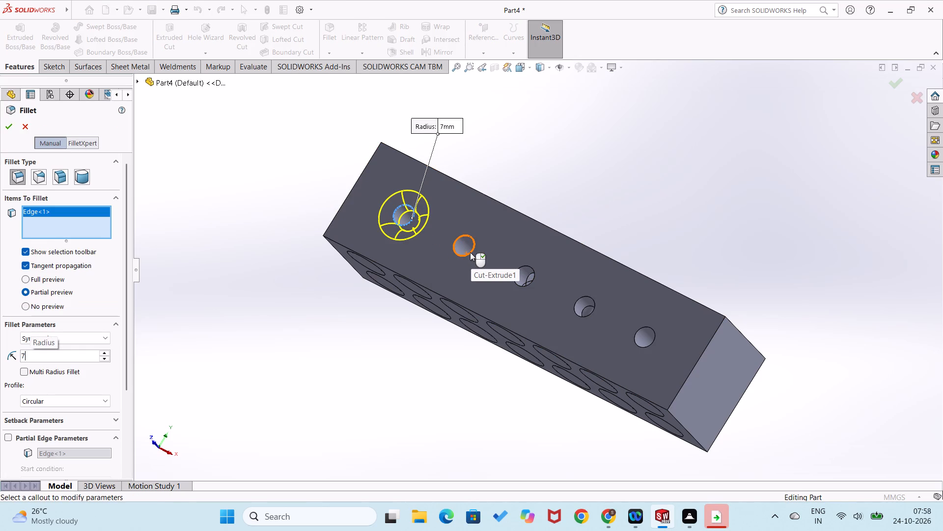
click(470, 253)
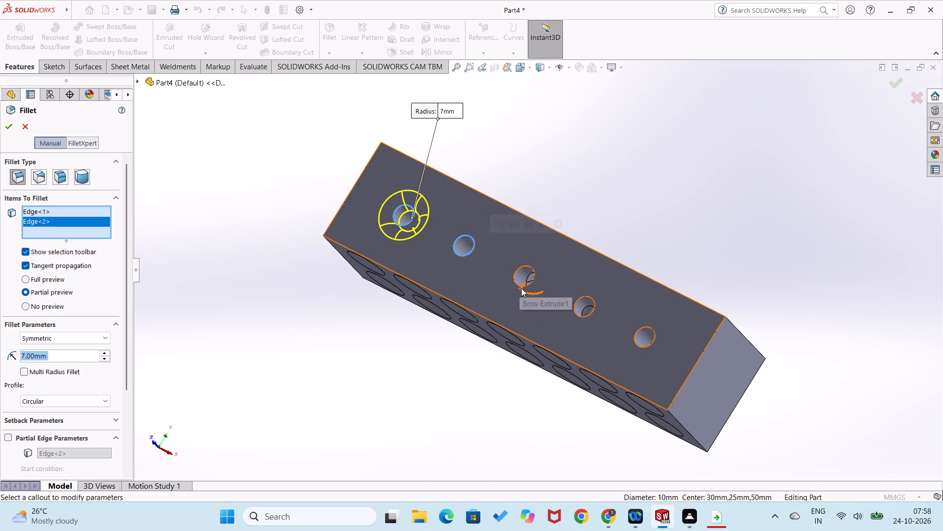
click(515, 283)
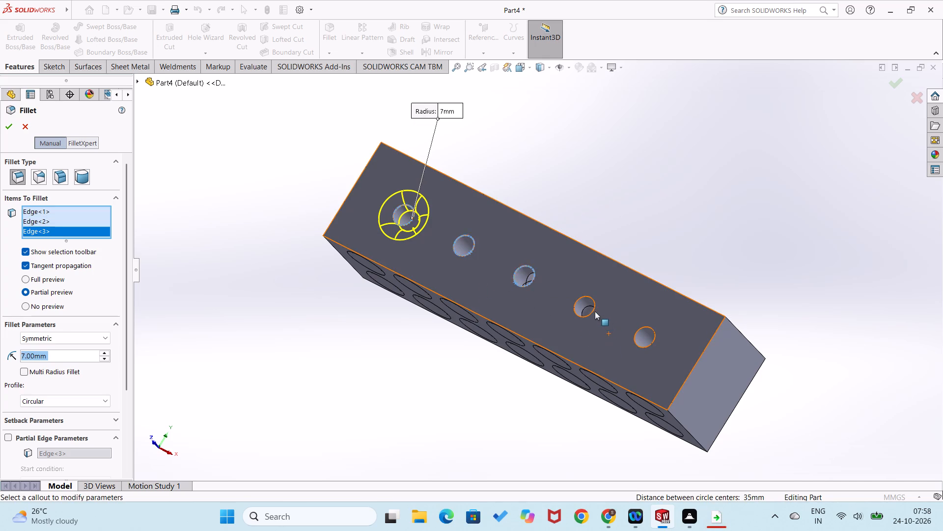
click(588, 314)
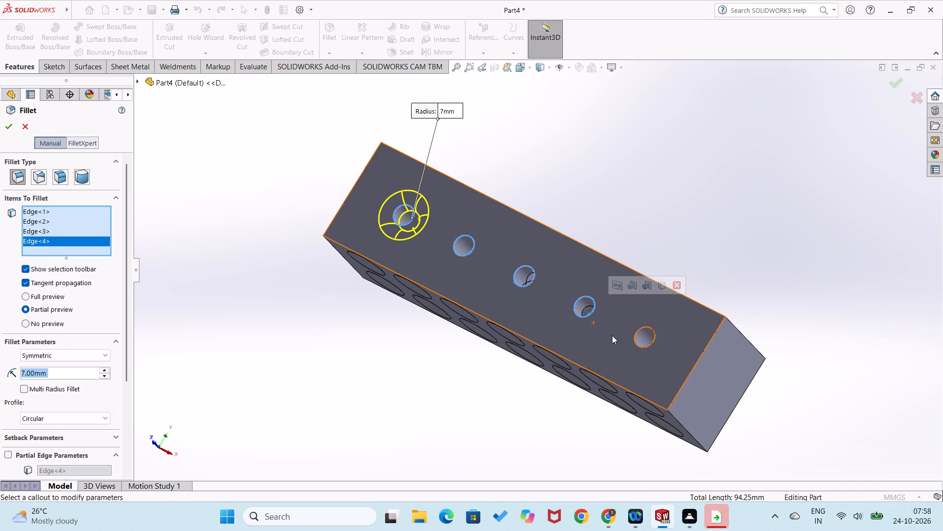
click(647, 348)
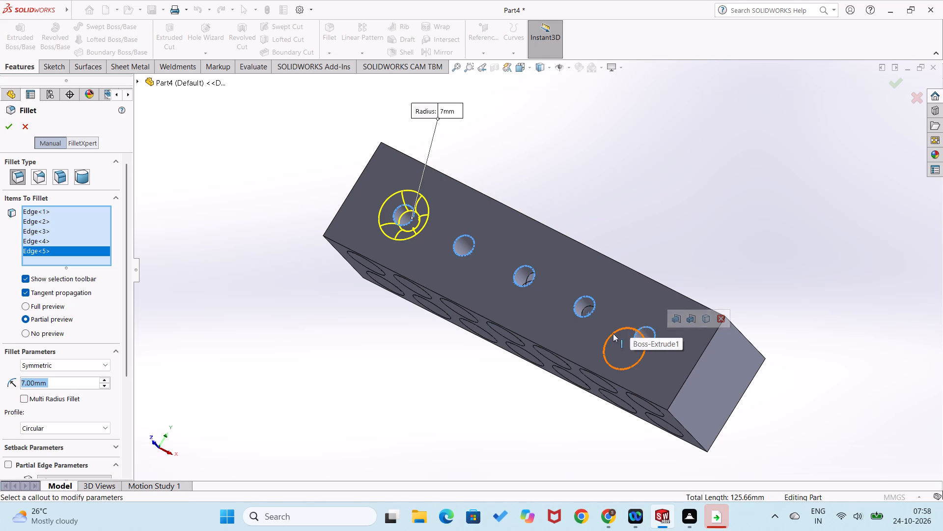
click(7, 126)
click(279, 307)
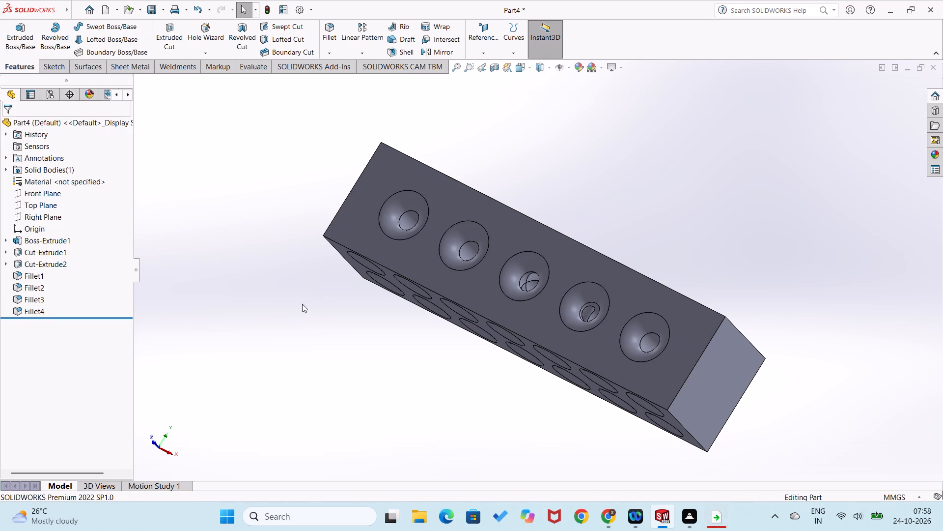
Open a new sketch on the block's plain, undrilled square end face.
middle_drag(331, 323, 505, 376)
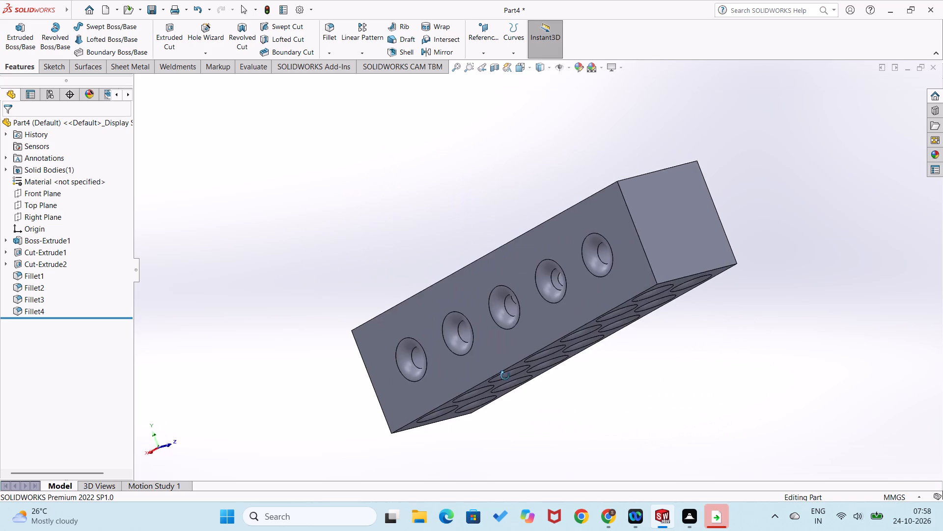
middle_drag(505, 376, 476, 418)
right_click(594, 286)
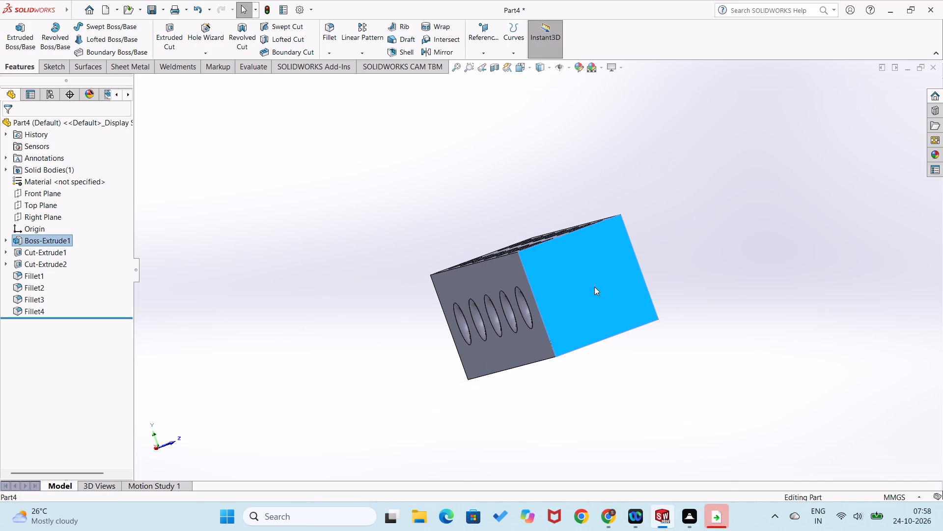
click(617, 271)
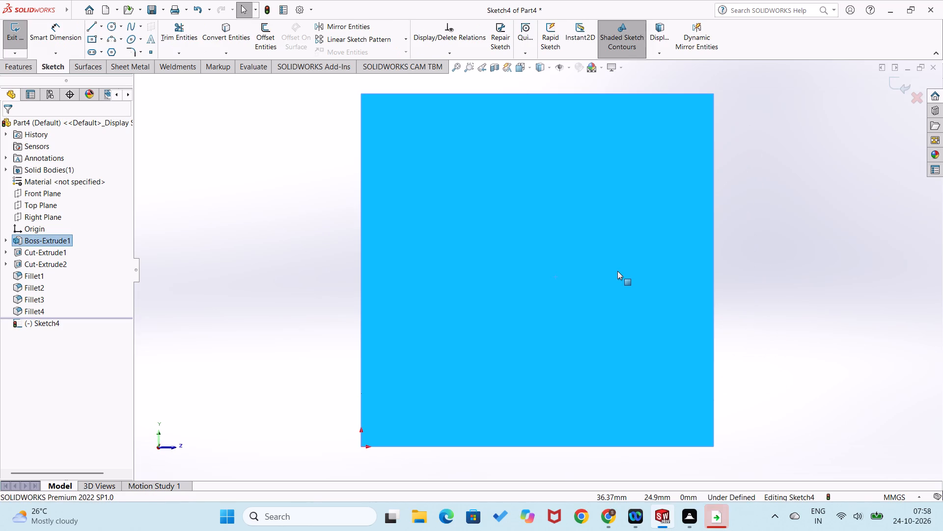
click(321, 273)
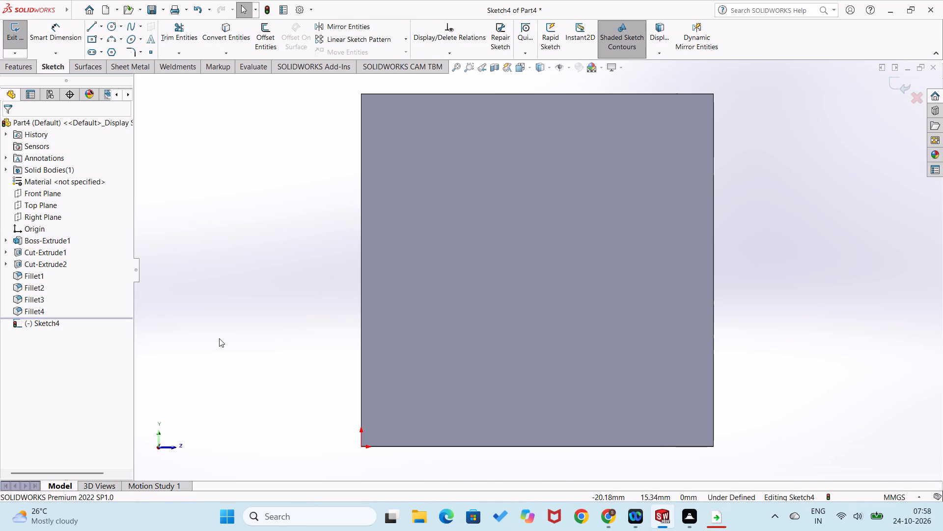
Sketch a row of three circles, each about 3 mm in radius, across the upper part of the square end face.
right_drag(252, 336, 222, 366)
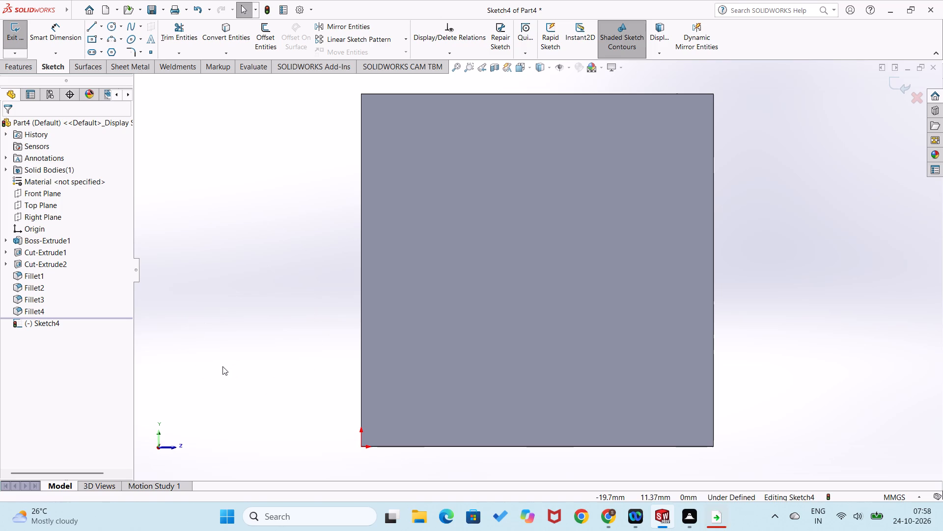
right_drag(227, 358, 313, 340)
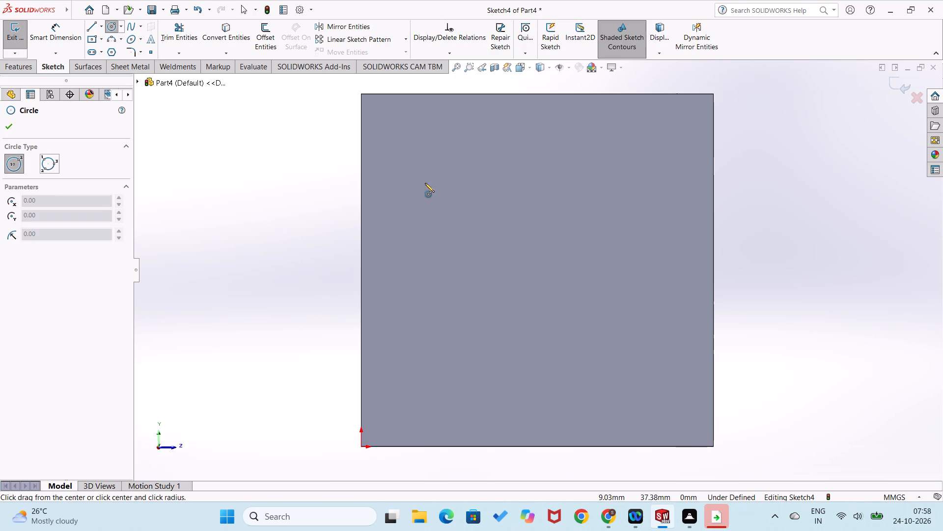
click(428, 178)
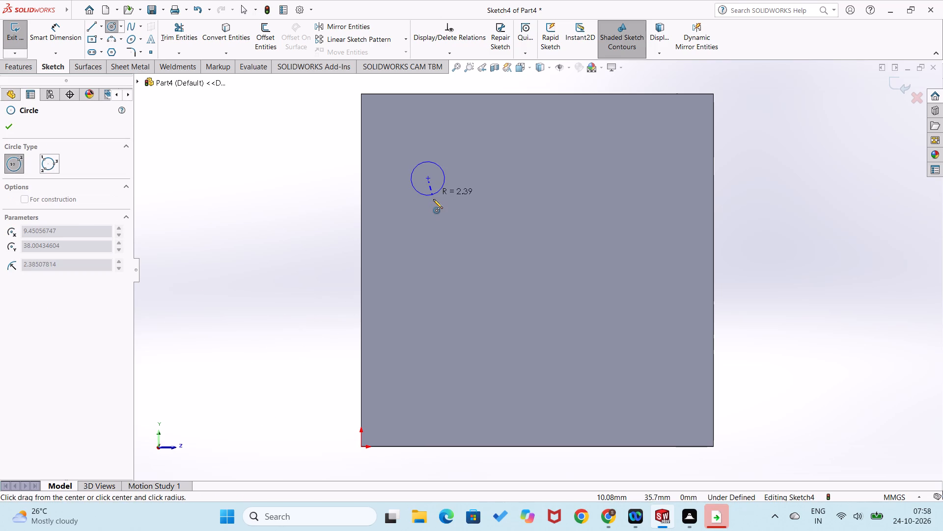
click(433, 199)
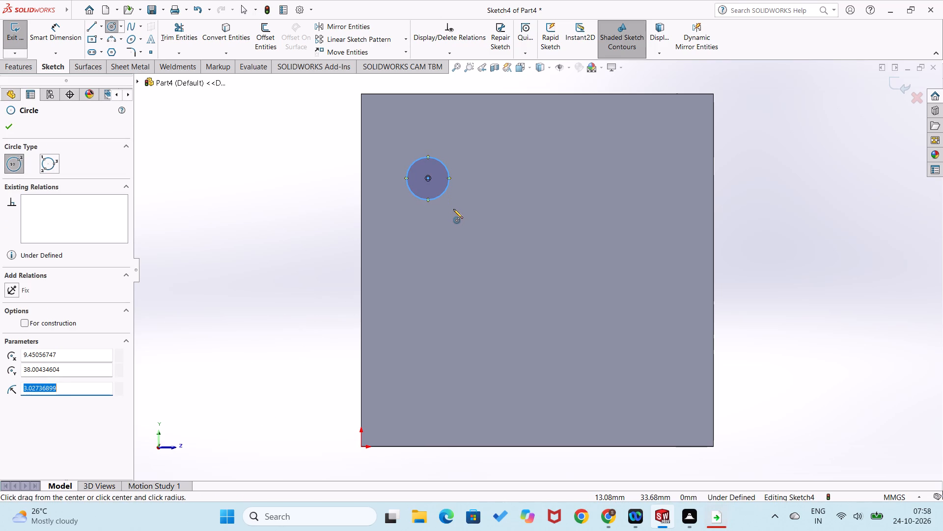
click(540, 179)
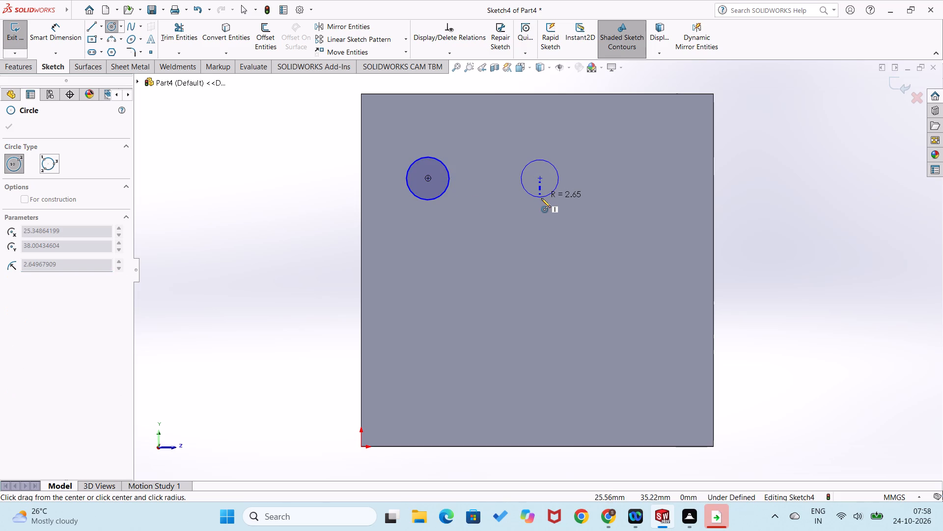
click(542, 199)
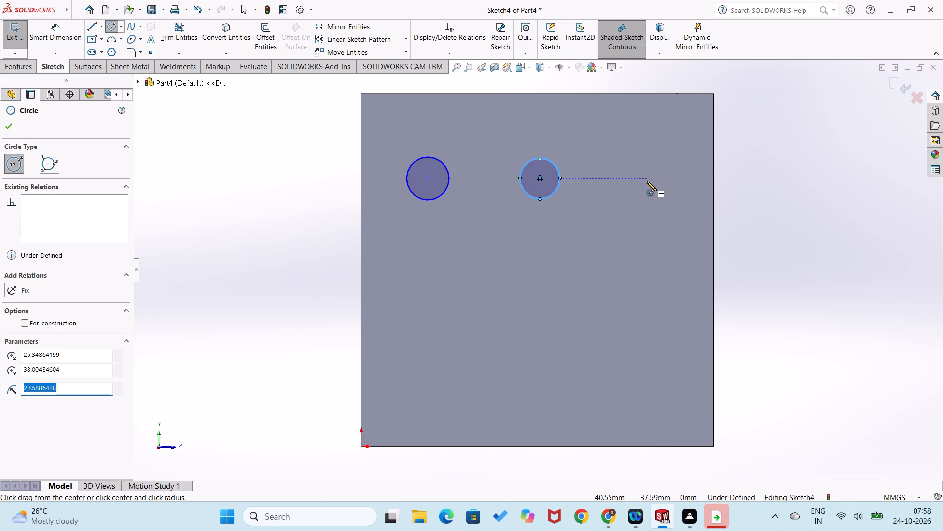
click(646, 182)
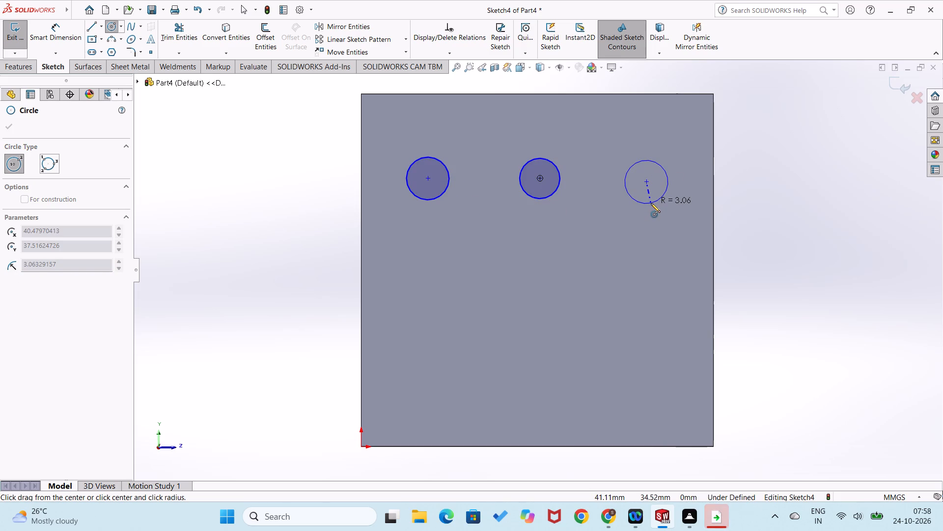
click(651, 203)
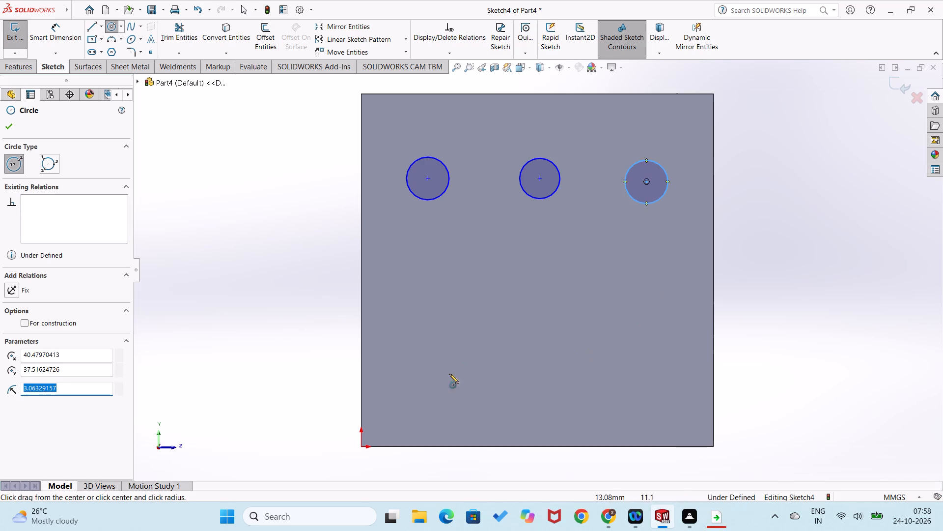
Sketch a second row of three circles near the face's lower edge, with radii of about 3.6, 3.6 and 3 mm.
click(413, 374)
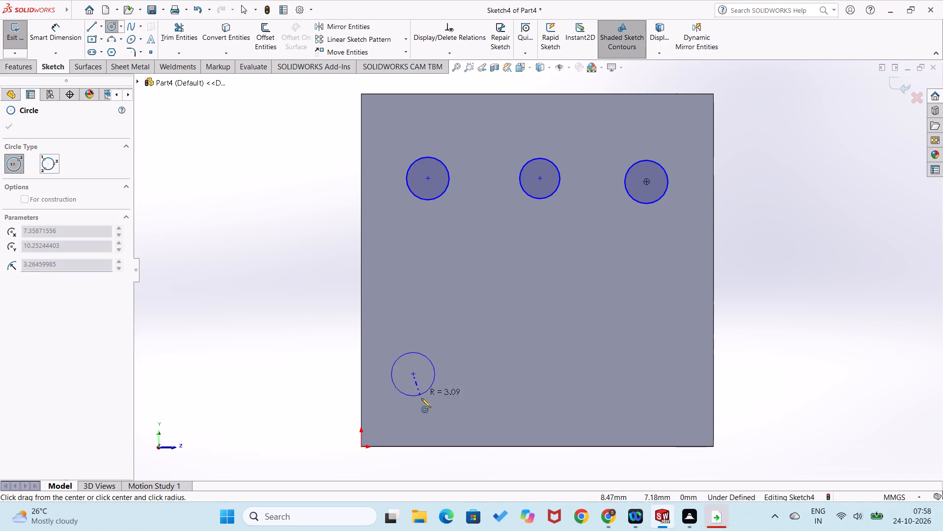
click(422, 398)
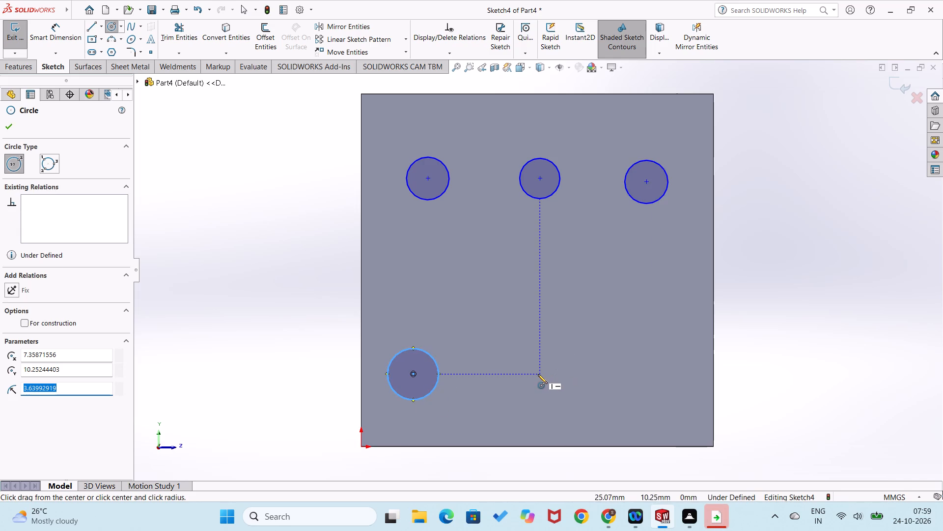
click(538, 374)
click(543, 399)
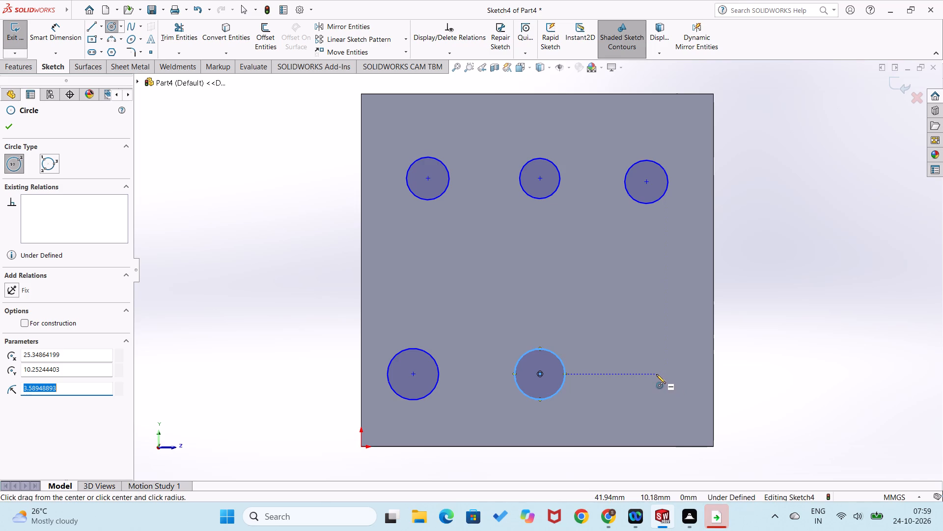
click(648, 372)
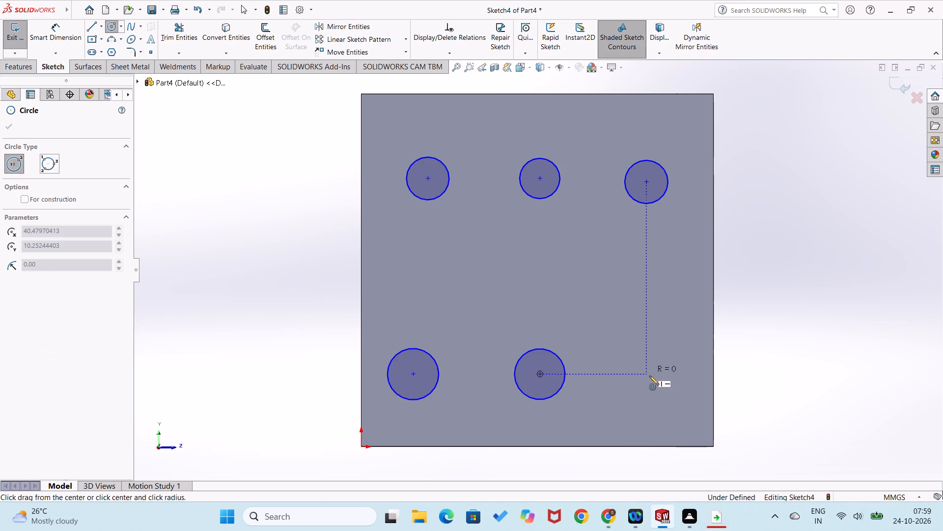
click(657, 393)
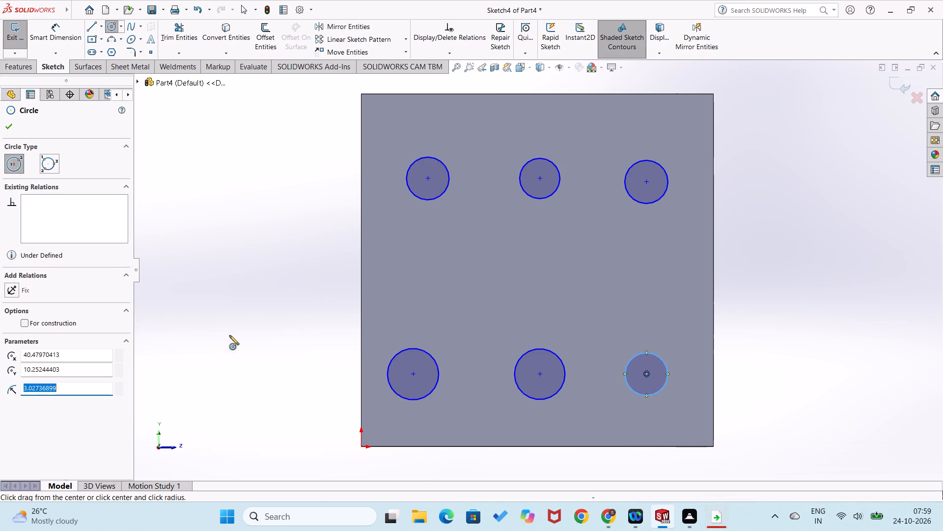
Dimension the lower-left circle's centre 15 mm vertically from the origin.
right_drag(250, 369, 237, 219)
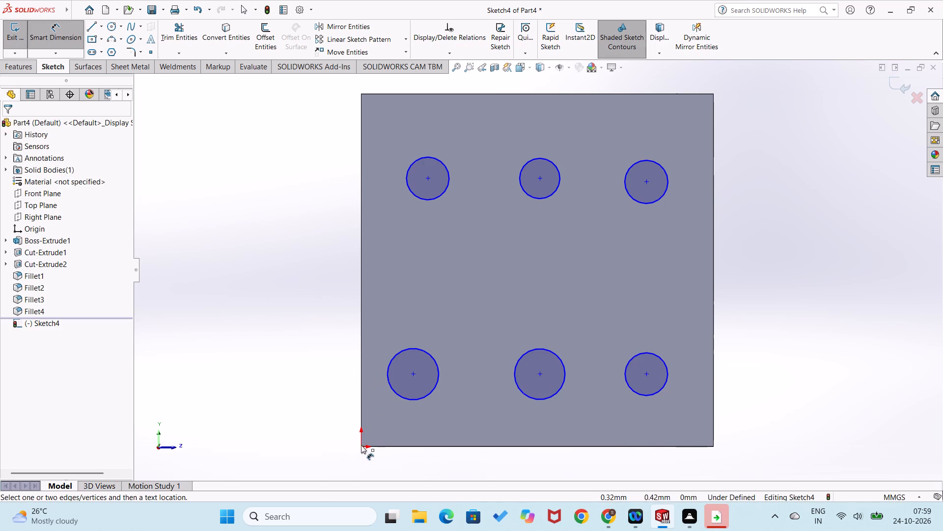
drag(360, 445, 366, 440)
click(414, 374)
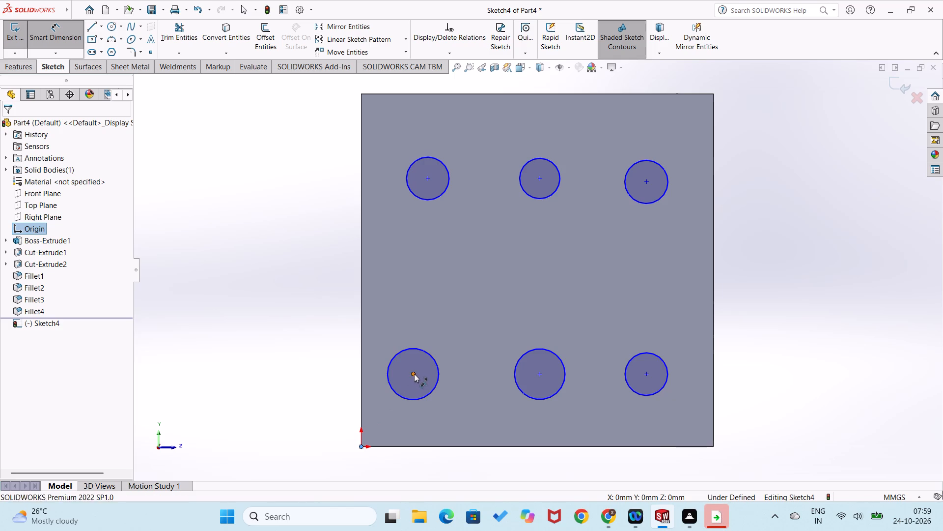
click(310, 377)
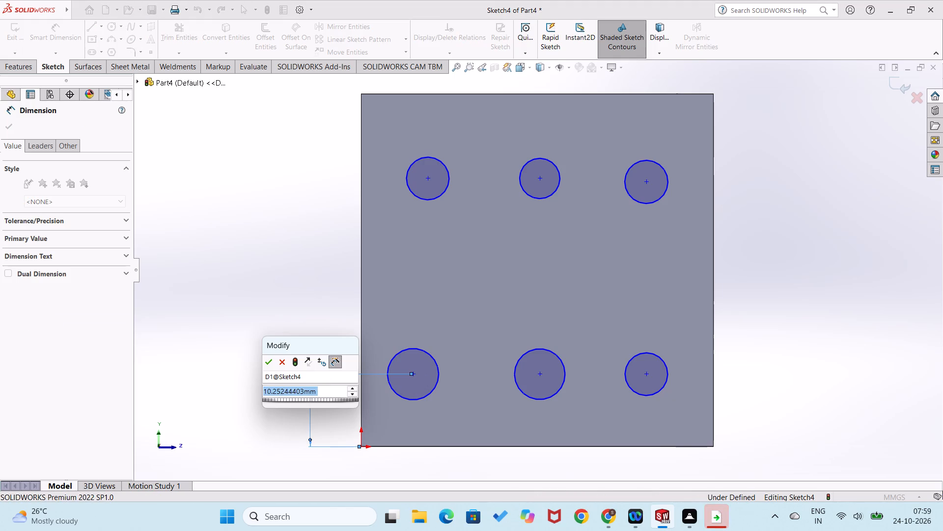
text(15)
key(Return)
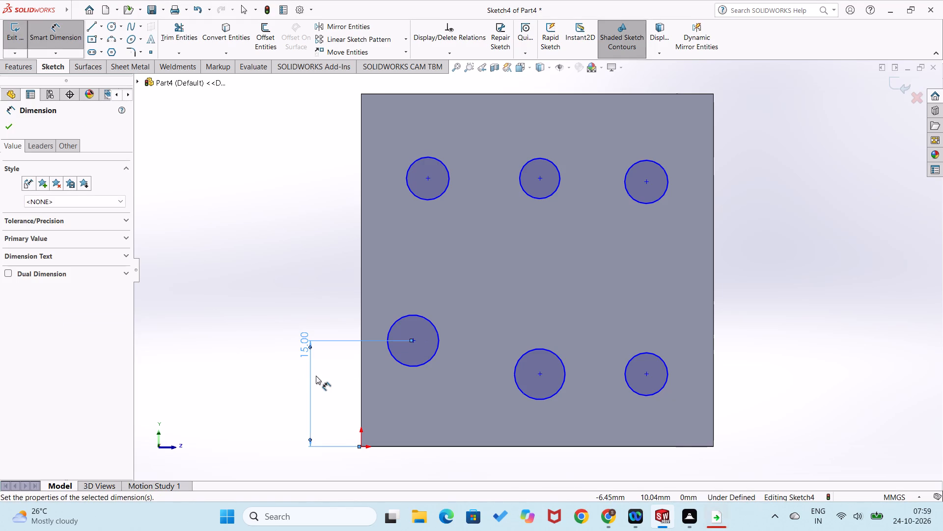
Dimension the upper-left circle's centre 15 mm vertically from the face's upper-left corner.
click(361, 95)
click(427, 179)
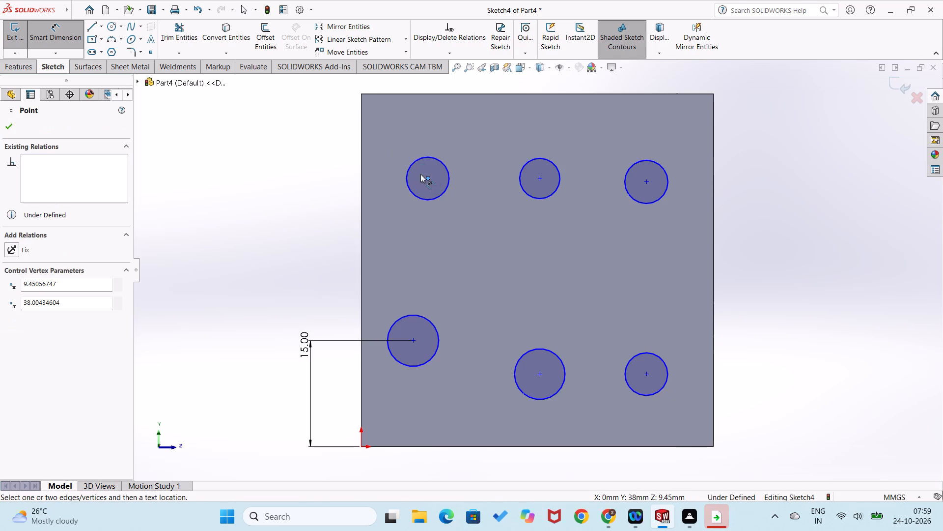
click(361, 93)
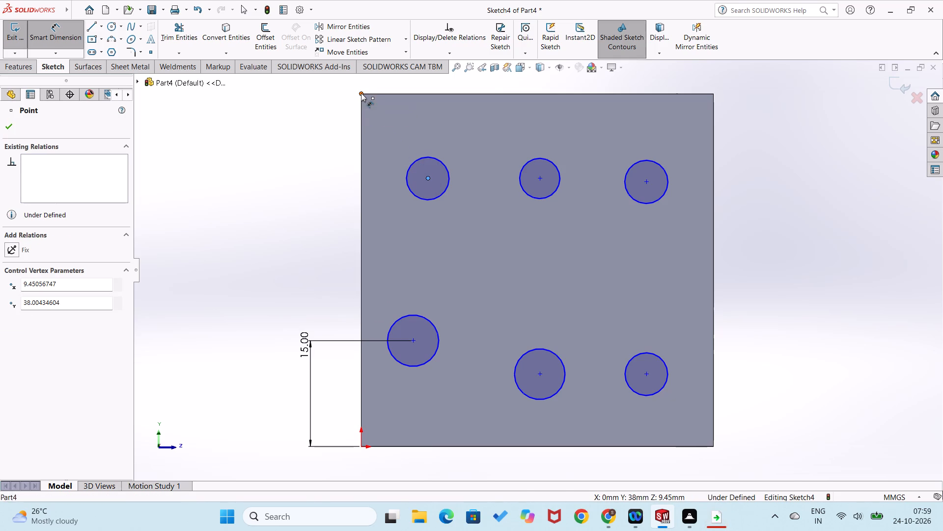
click(327, 114)
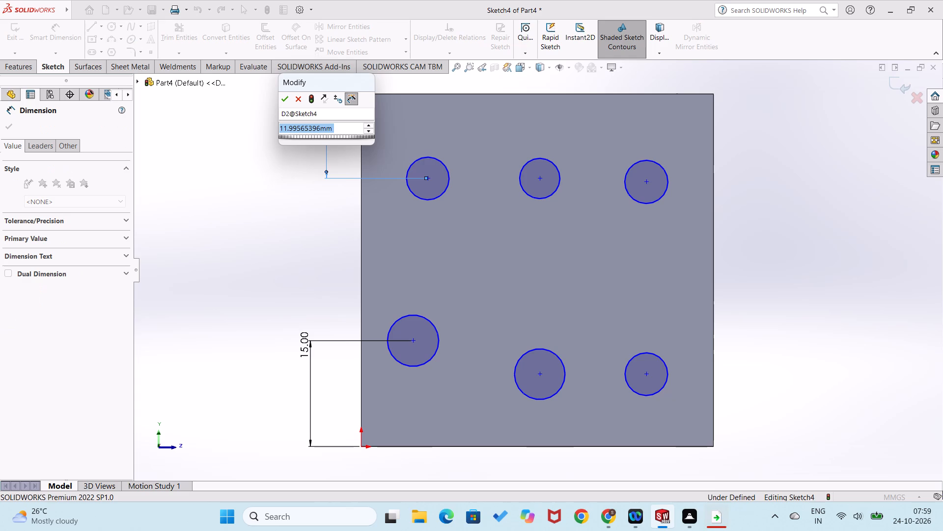
text(15)
key(Return)
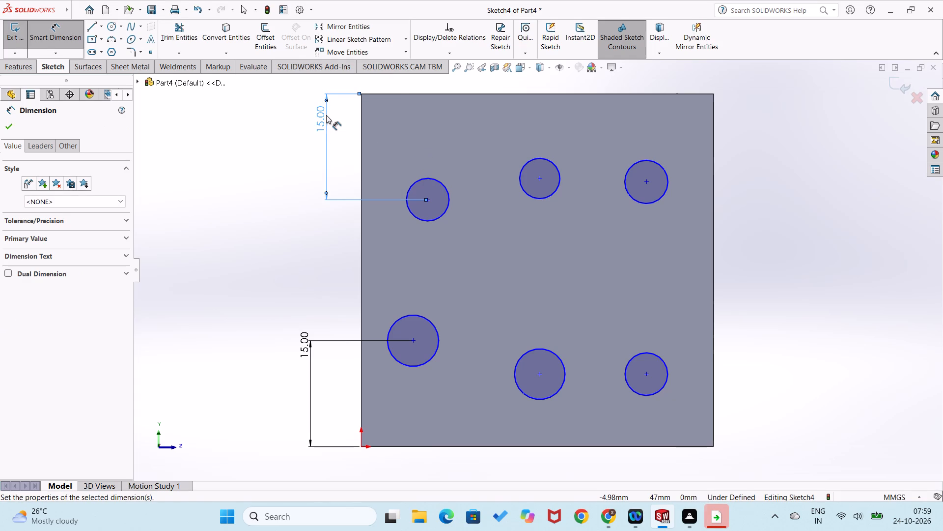
click(293, 257)
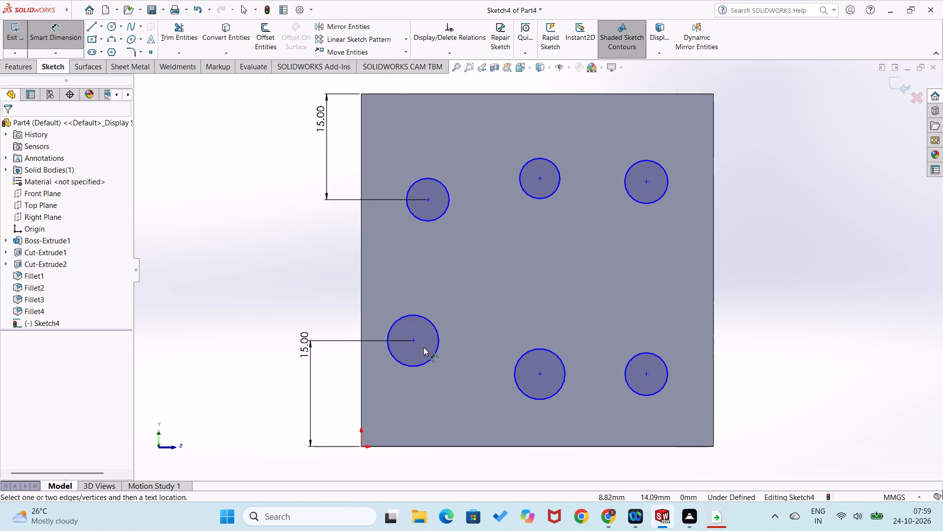
key(Escape)
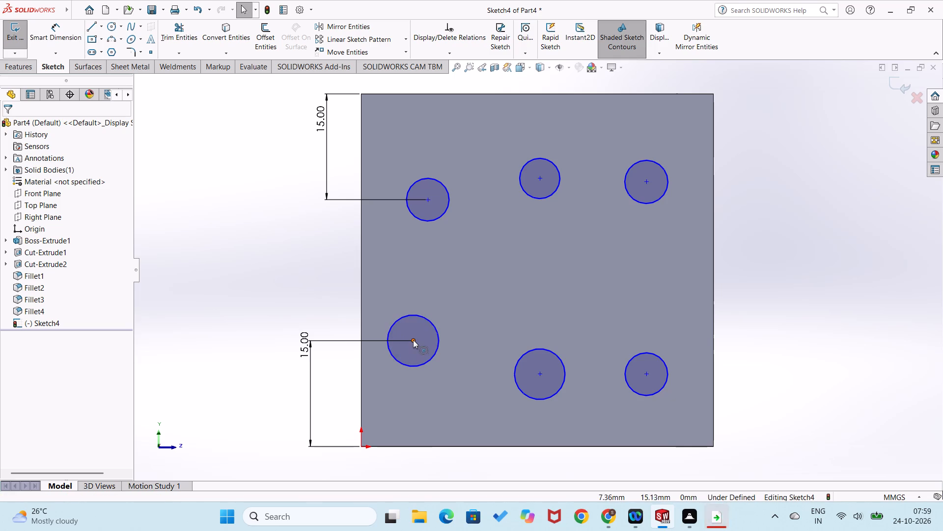
Align the centres of the three lower-row circles with a Horizontal relation.
click(414, 340)
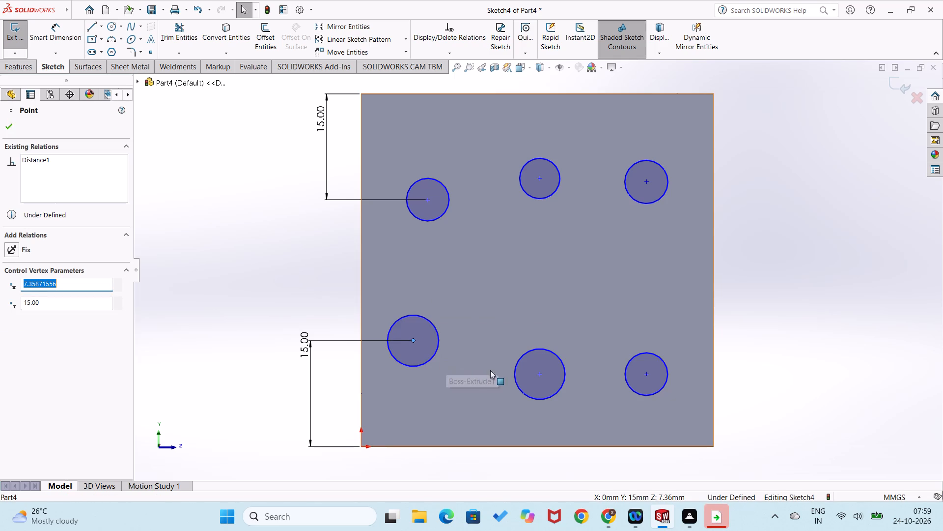
ctrl+click(542, 372)
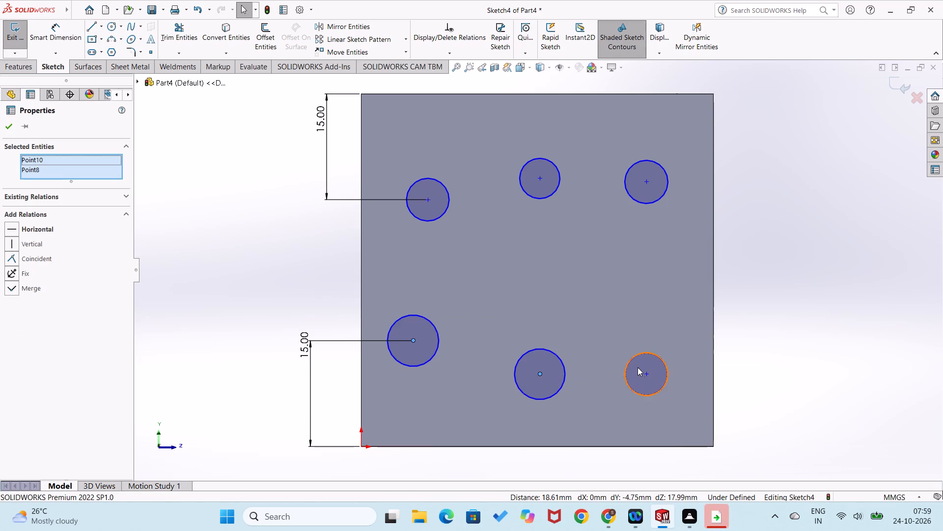
ctrl+click(647, 375)
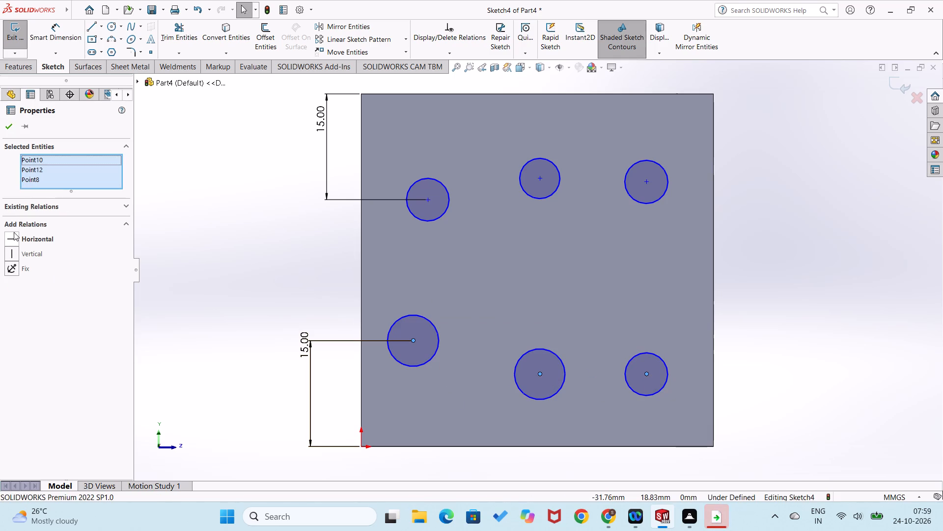
click(9, 238)
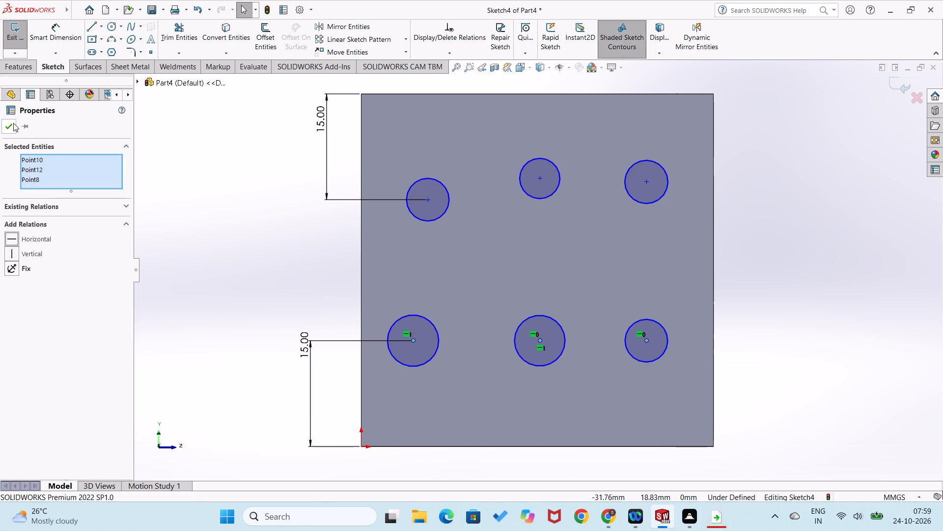
click(13, 123)
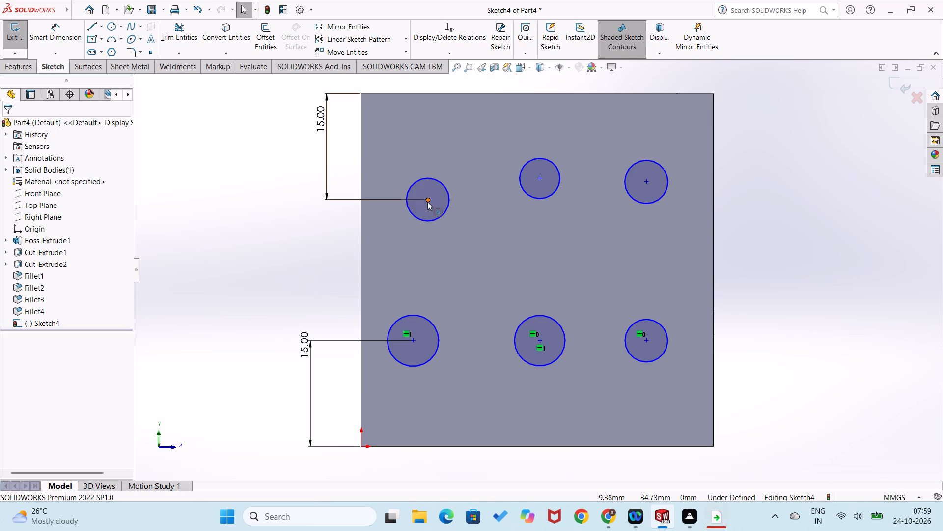
Align the centres of the three upper-row circles with a Horizontal relation.
click(427, 202)
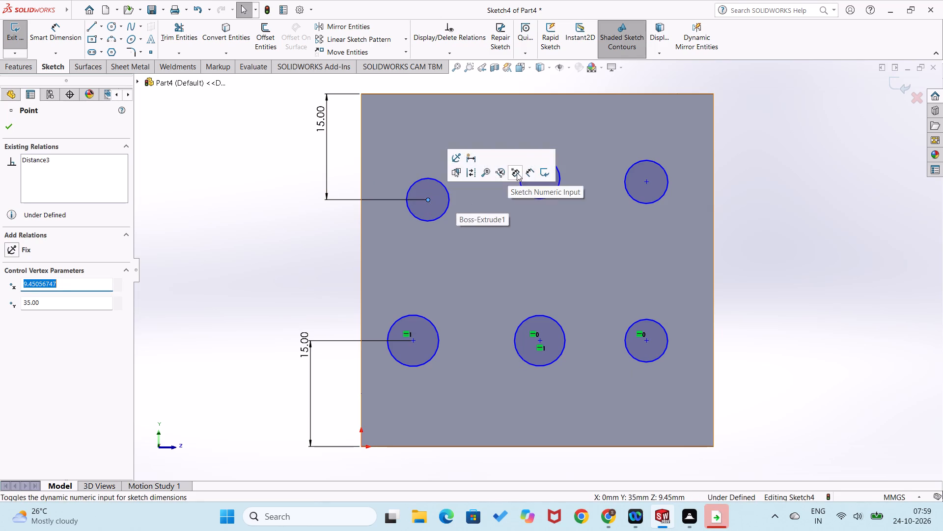
ctrl+click(542, 178)
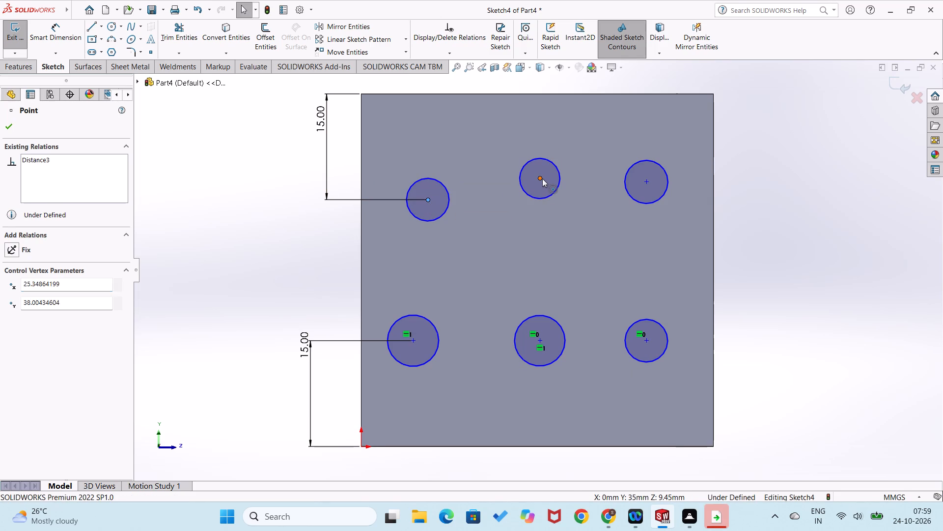
ctrl+click(646, 182)
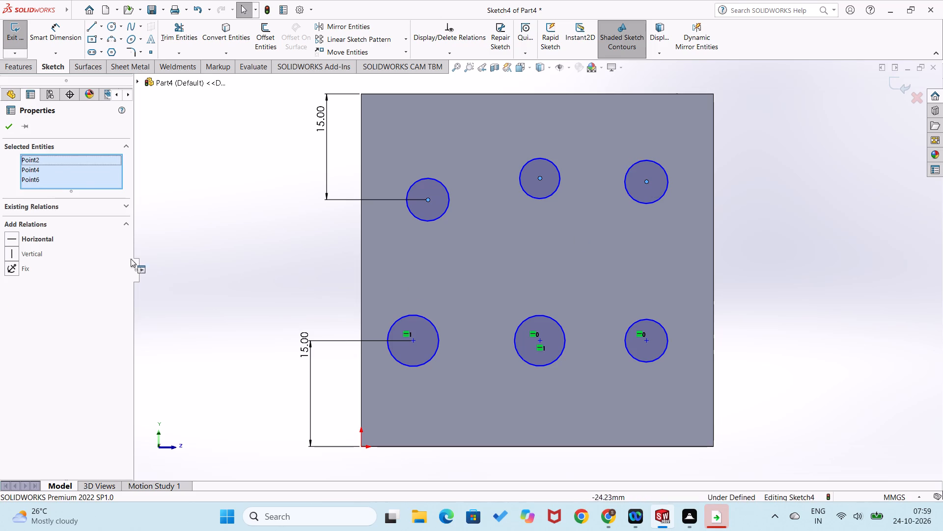
click(8, 239)
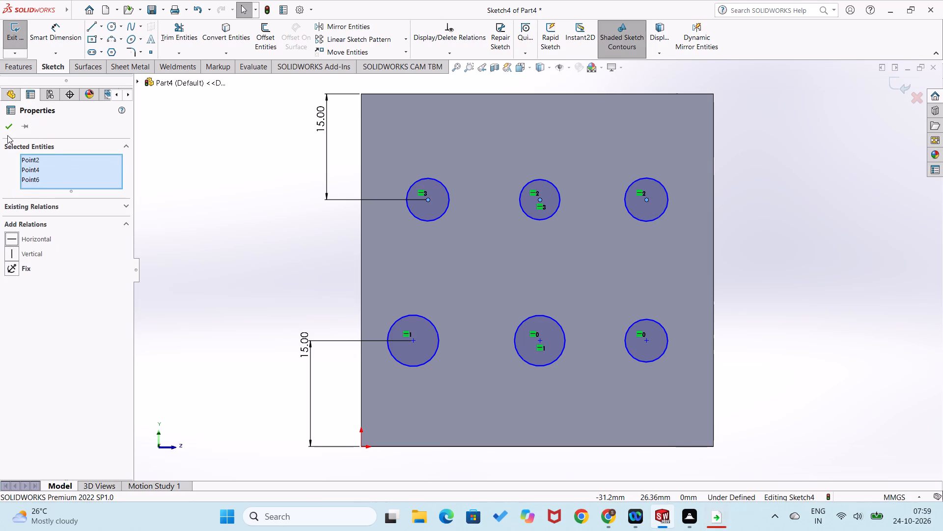
click(7, 126)
Dimension the diameters of the three lower-row circles at 10 mm each, using Smart Dimension.
right_drag(221, 317, 205, 221)
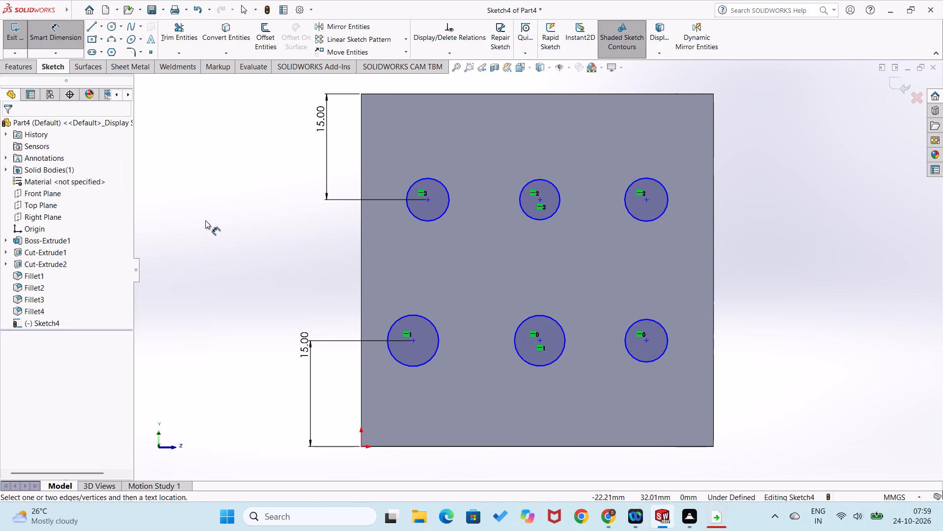
click(422, 362)
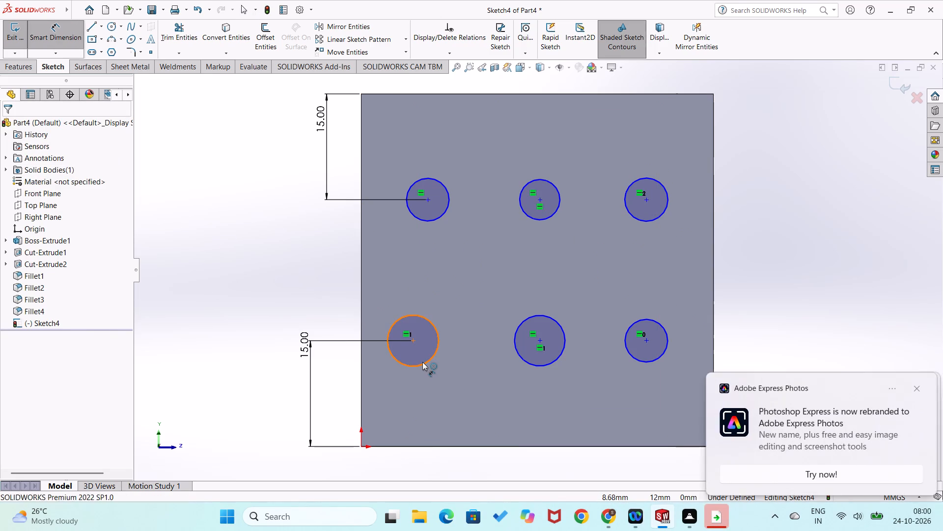
click(441, 409)
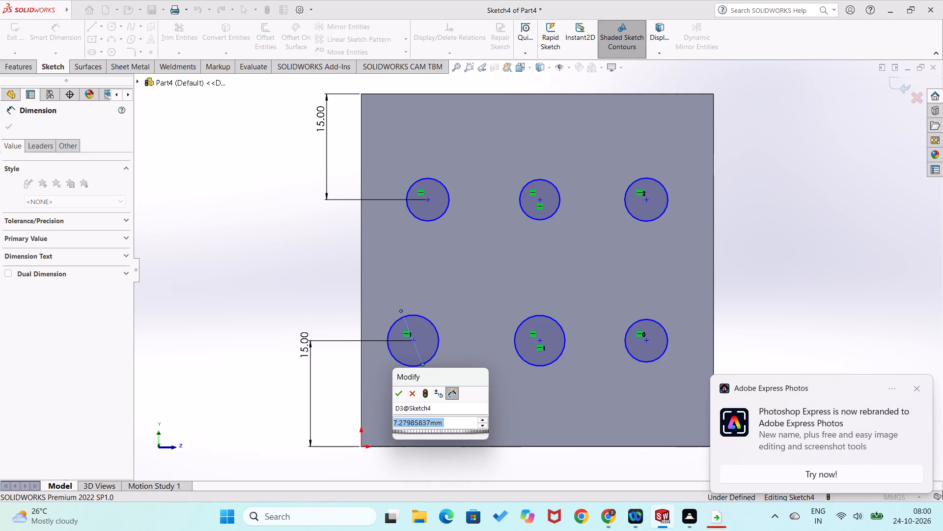
text(10)
key(Return)
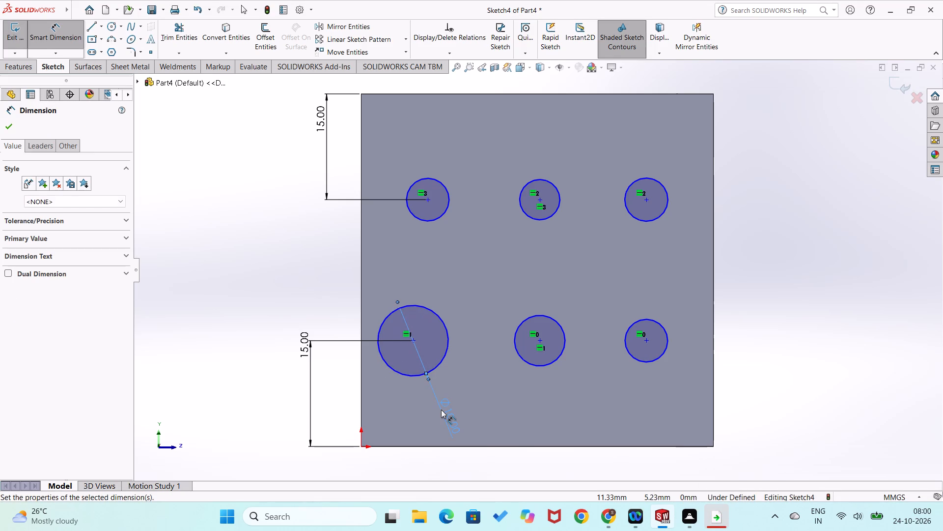
click(543, 367)
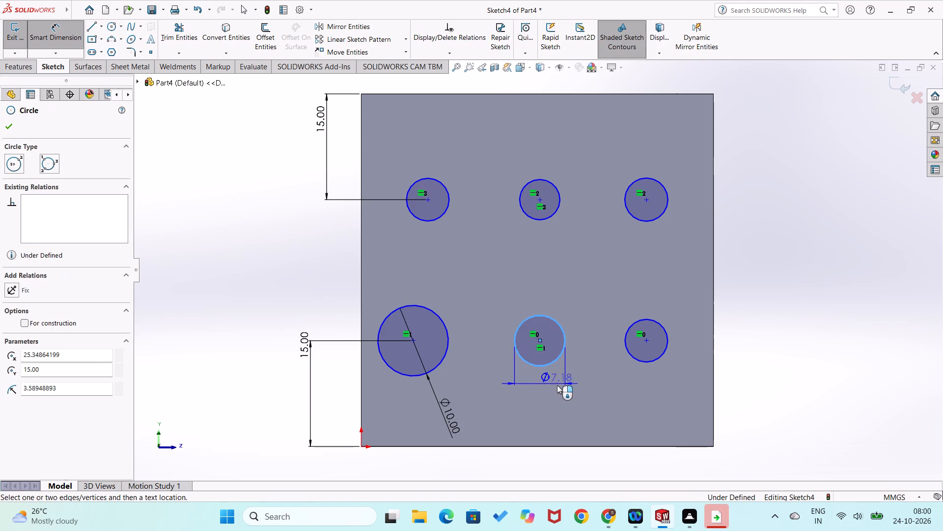
click(562, 392)
text(10)
key(Return)
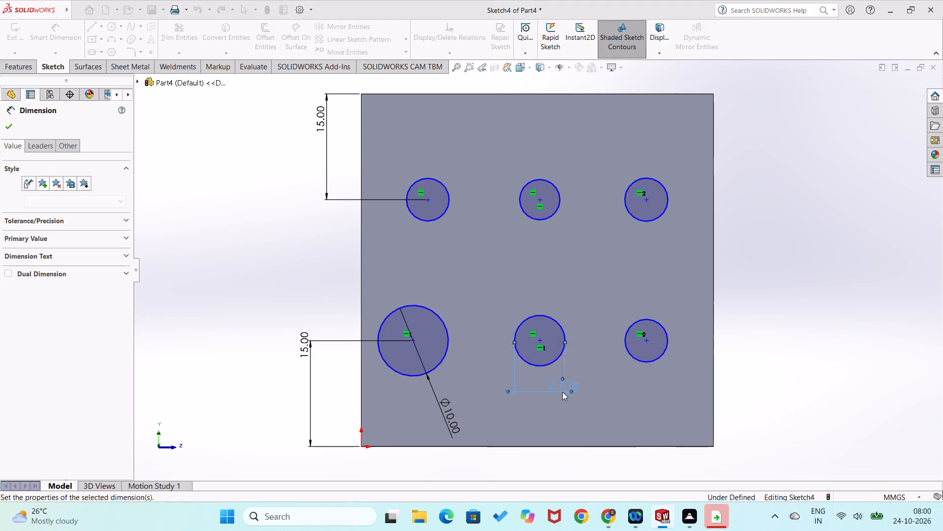
click(652, 364)
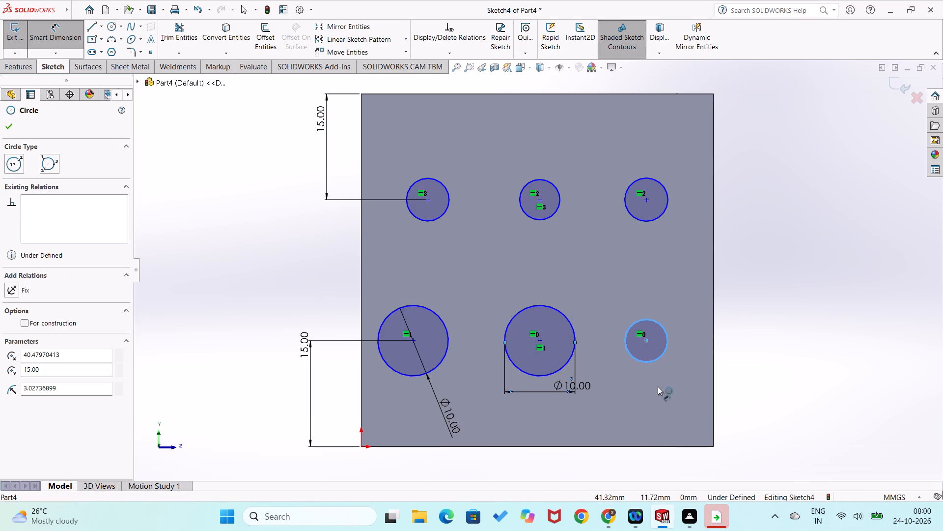
click(661, 393)
text(10)
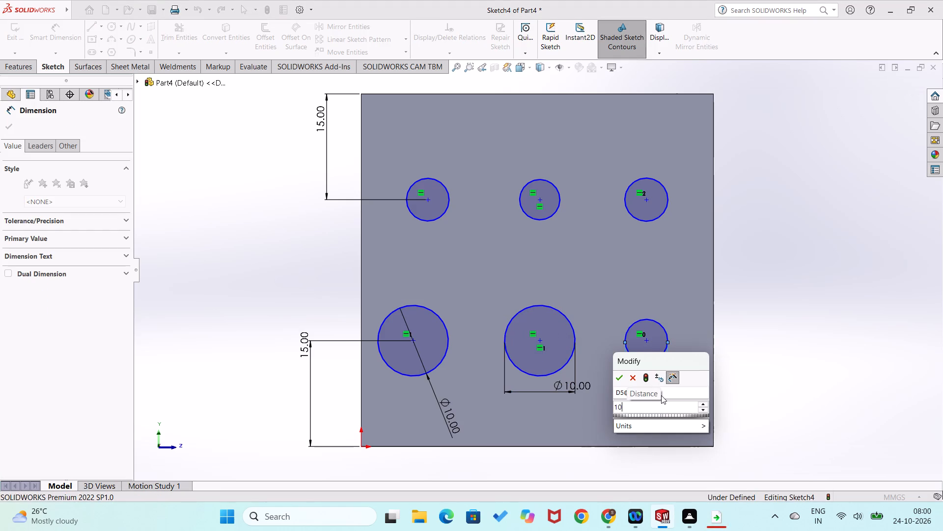
key(Return)
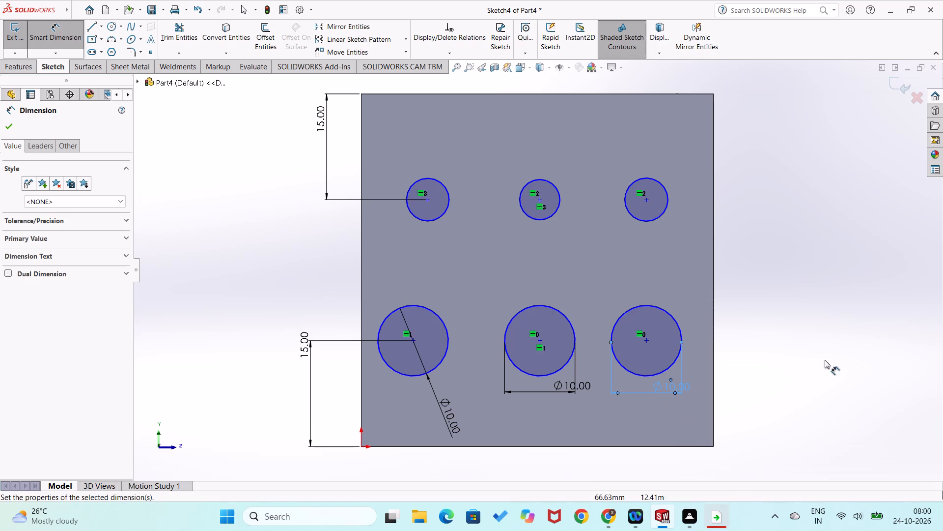
click(797, 365)
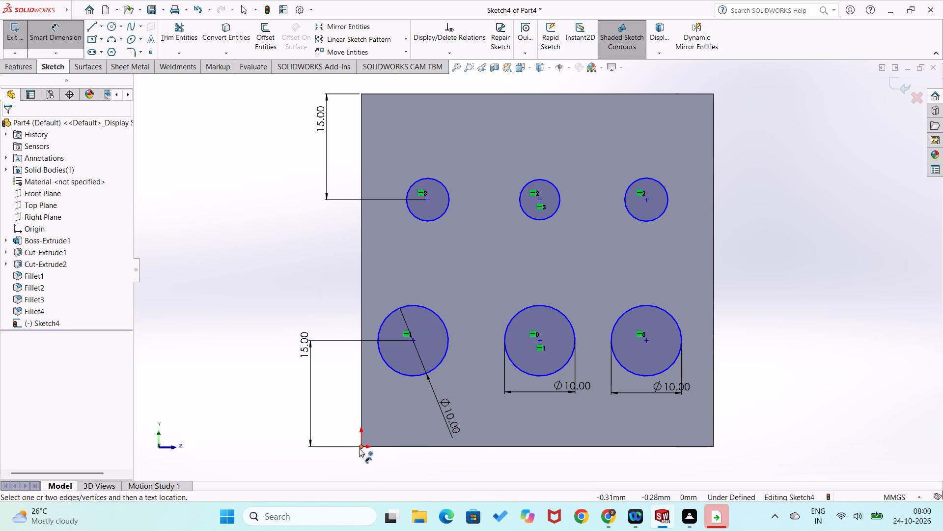
Dimension the lower-left circle's centre 10 mm horizontally from the origin.
click(363, 447)
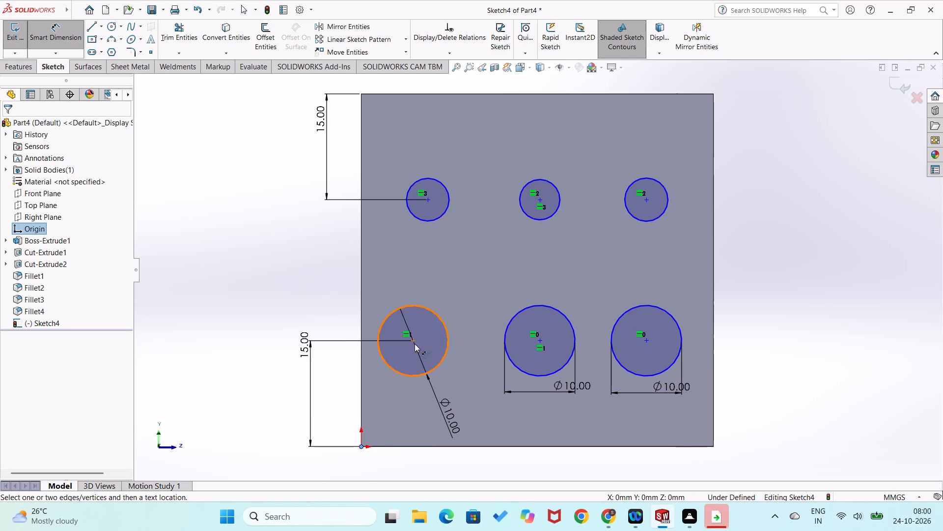
click(411, 339)
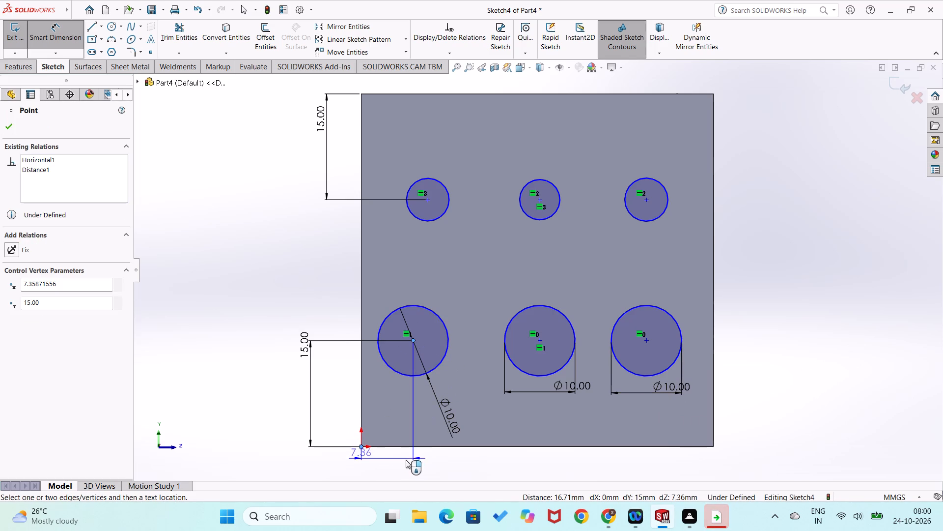
click(404, 461)
text(10)
key(Return)
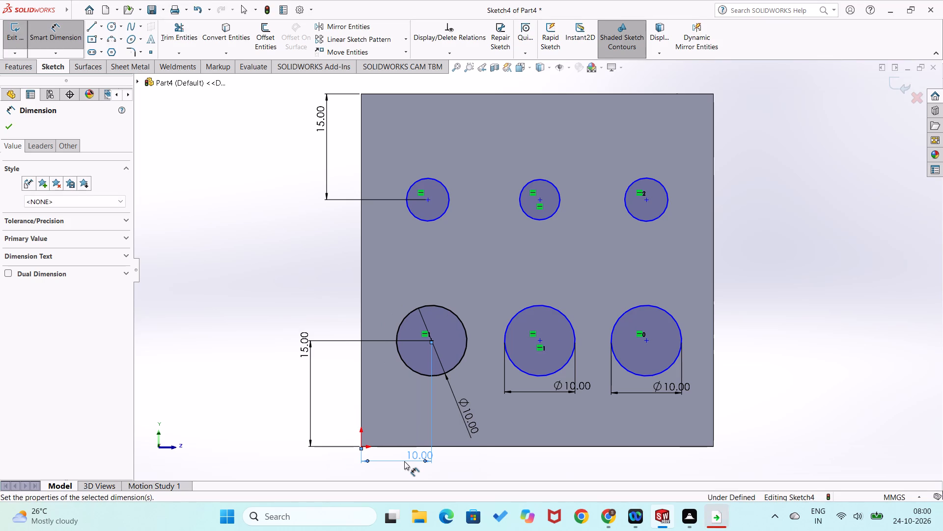
click(298, 293)
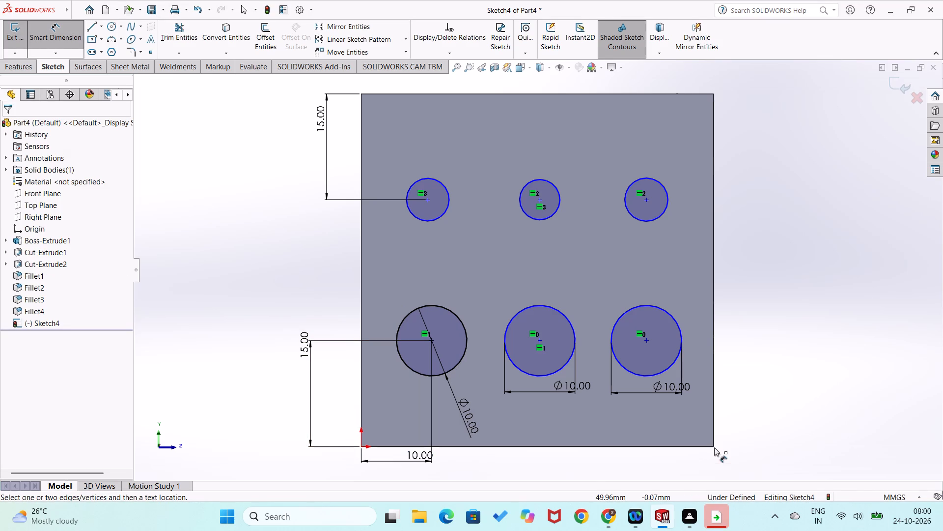
Dimension the lower-right circle's centre 10 mm horizontally from the face's lower-right corner.
click(715, 447)
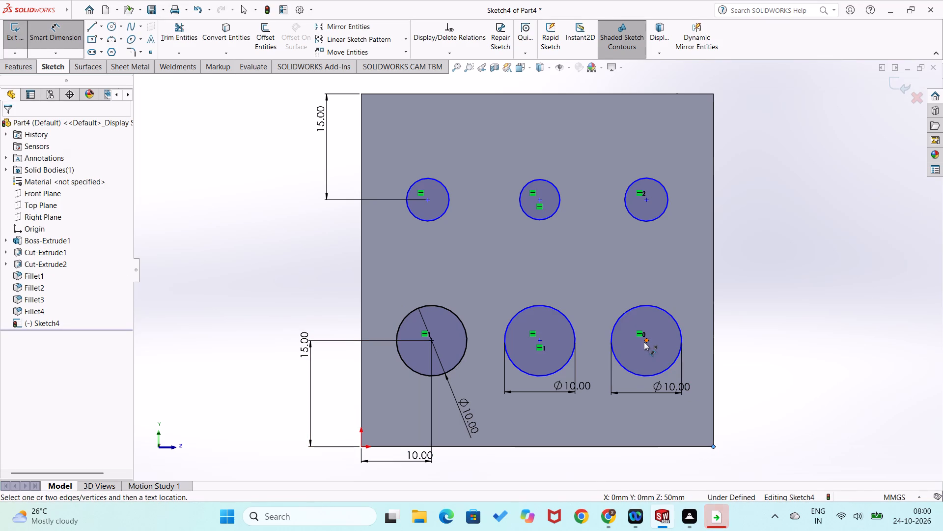
click(644, 342)
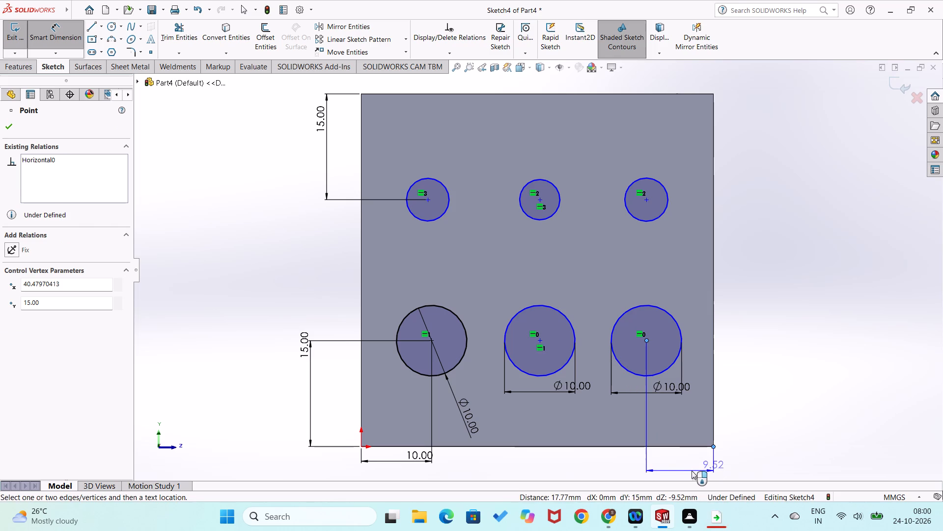
click(690, 471)
text(10)
key(Return)
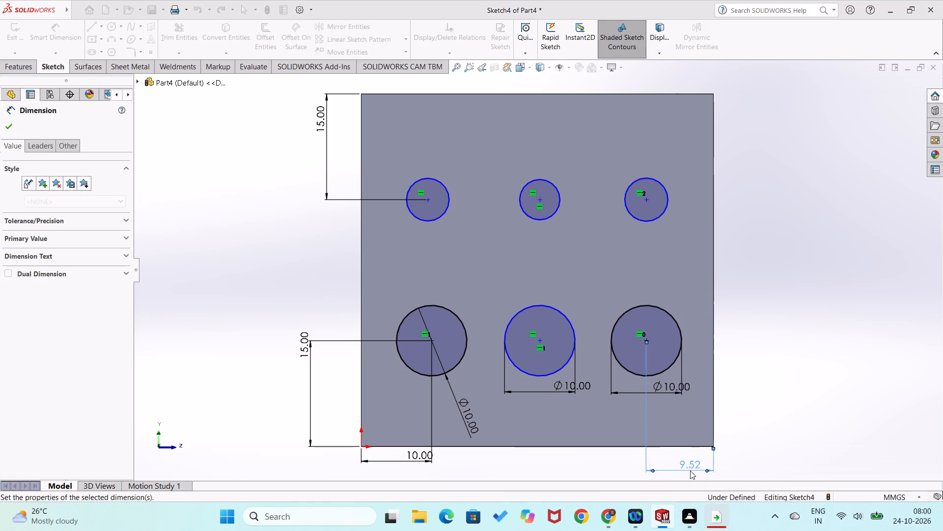
click(781, 377)
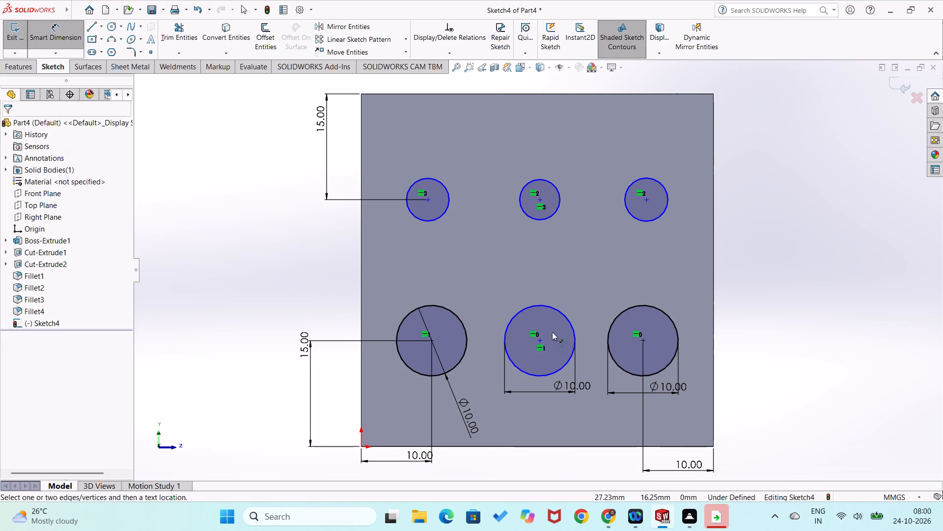
Dimension the horizontal spacing between the lower-middle and lower-right circle centres at 15 mm.
click(538, 342)
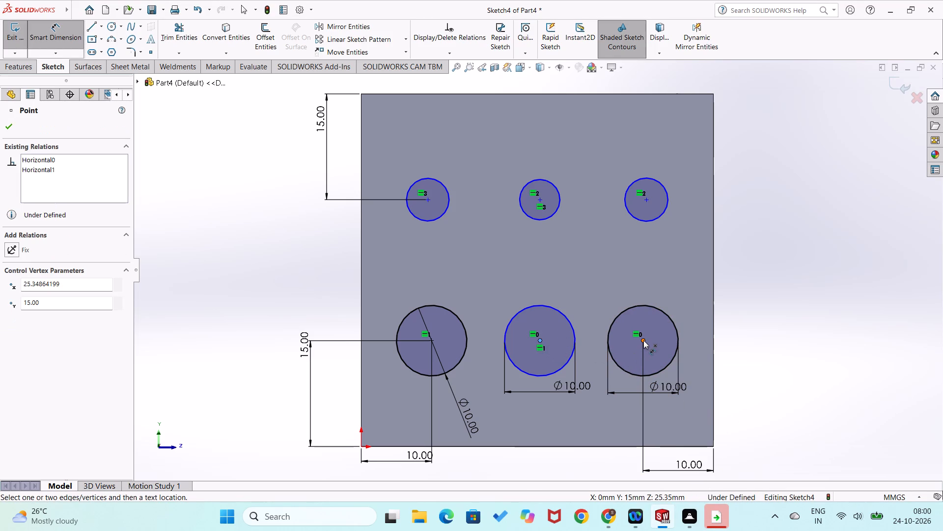
click(643, 340)
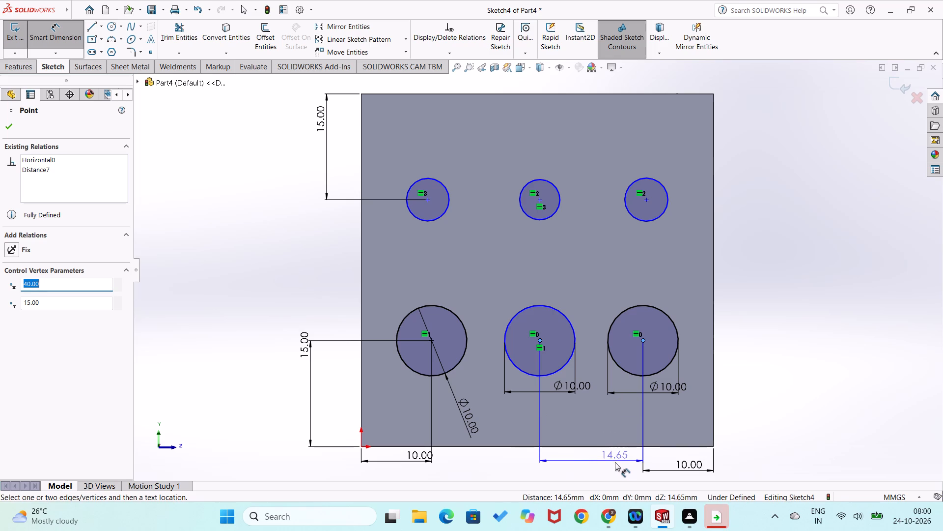
click(615, 463)
text(15)
key(Return)
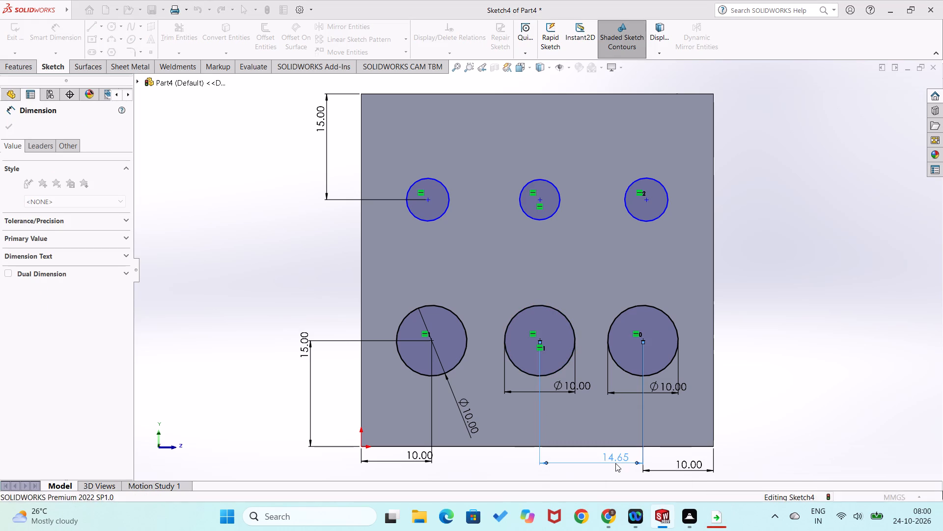
click(775, 353)
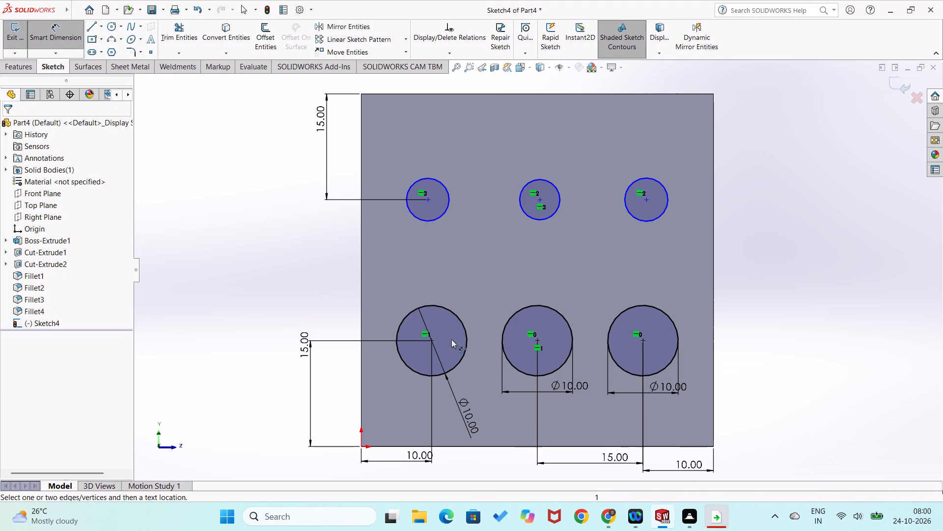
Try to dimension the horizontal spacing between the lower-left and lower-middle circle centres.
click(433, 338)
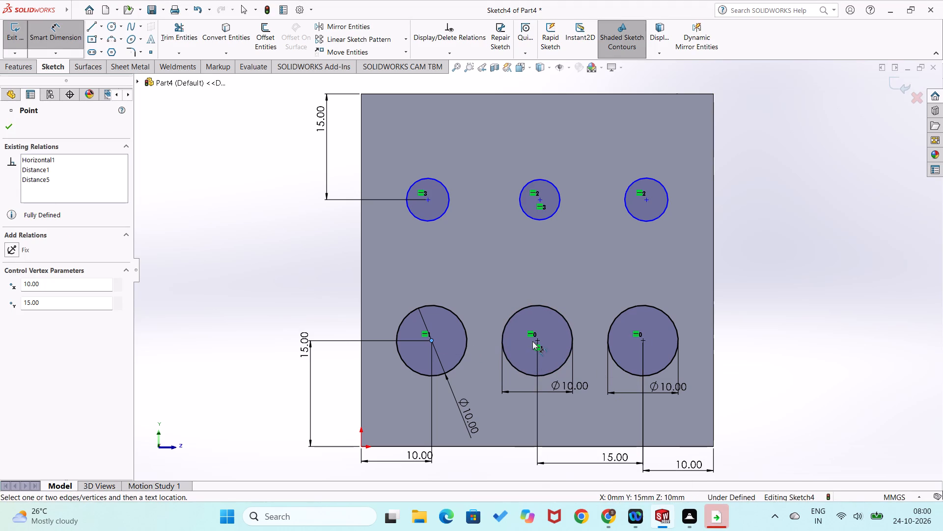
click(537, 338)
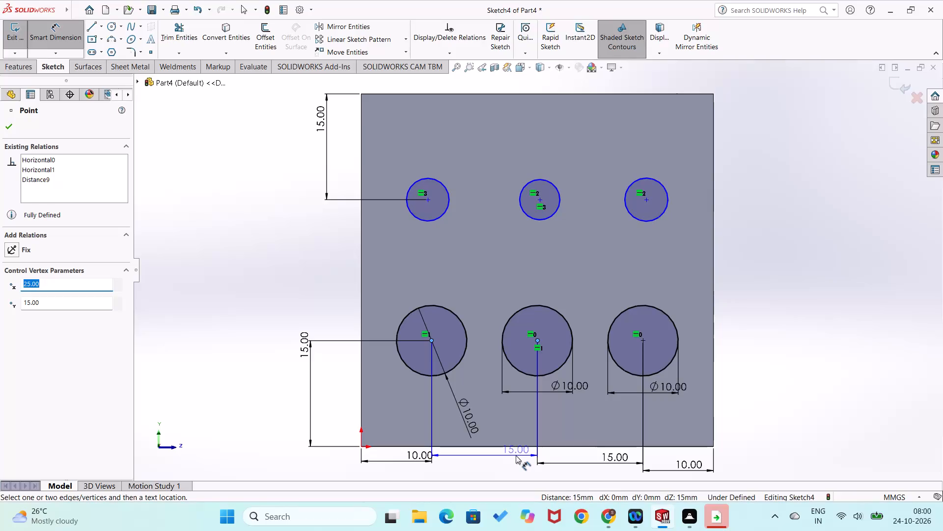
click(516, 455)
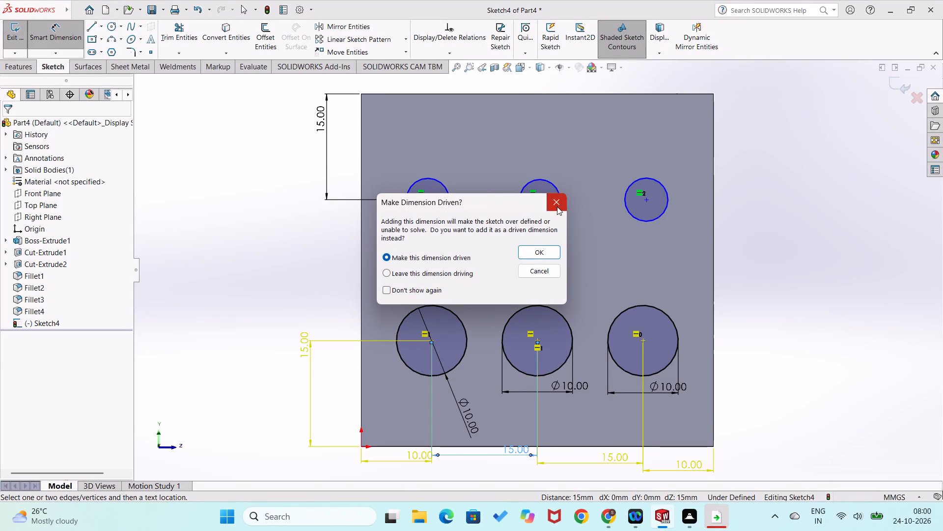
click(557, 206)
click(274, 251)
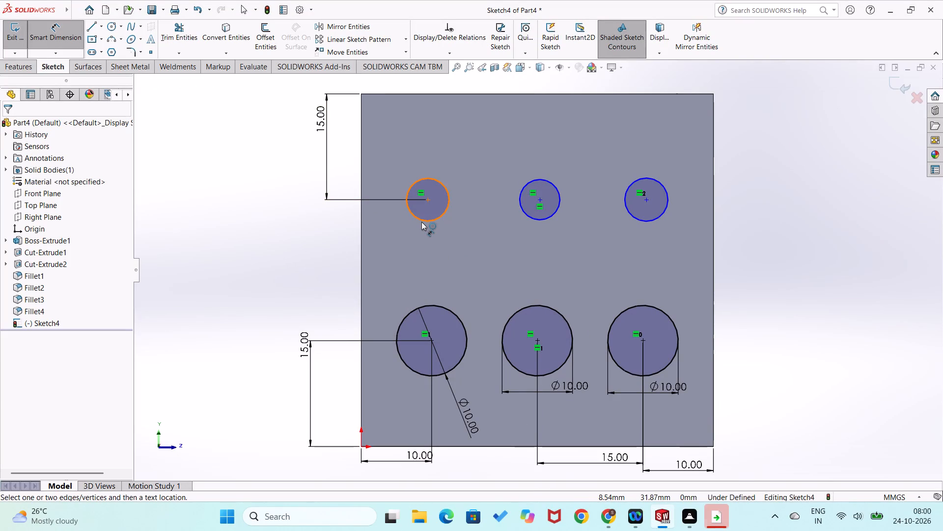
Dimension the upper-left circle's centre 10 mm horizontally from the face's upper-left corner.
click(426, 199)
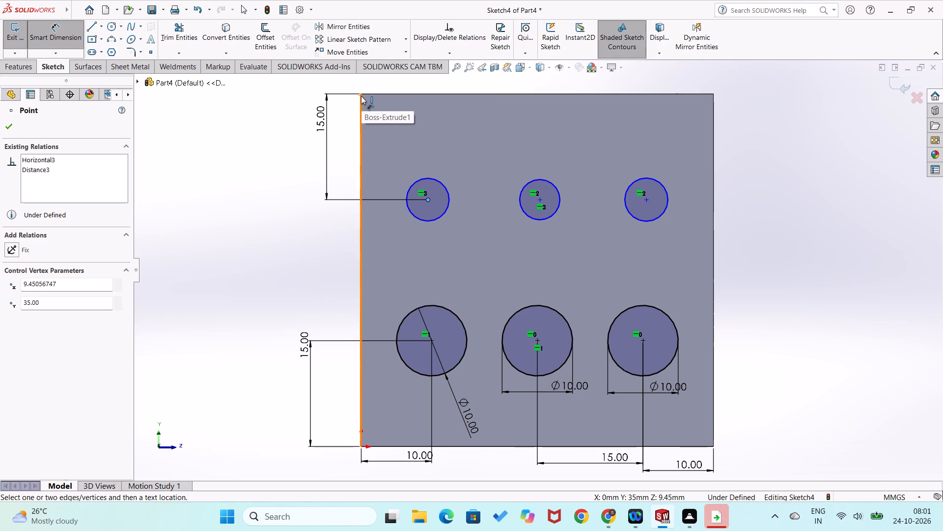
click(361, 93)
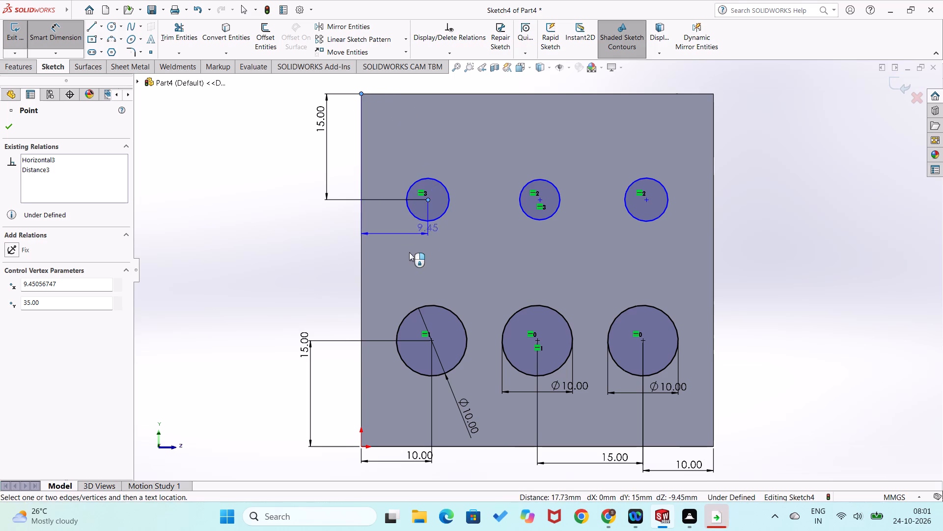
click(411, 262)
text(10)
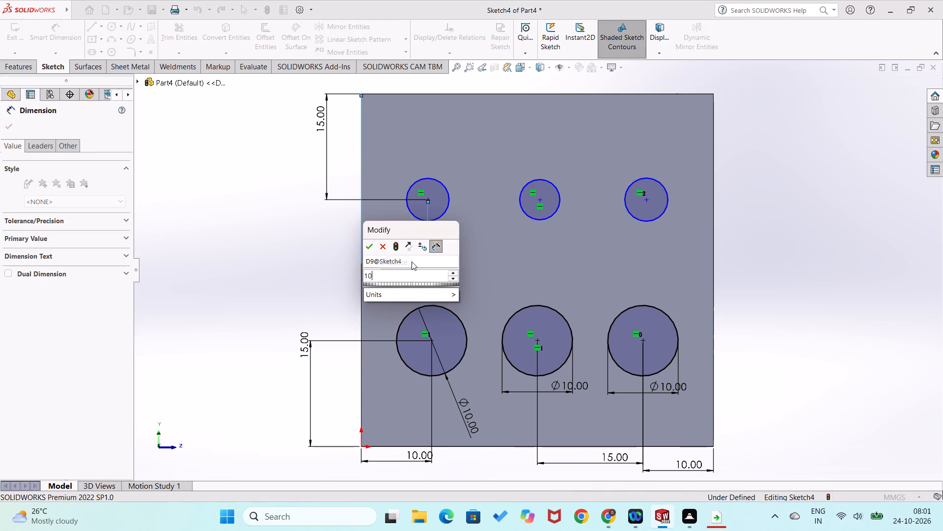
key(Return)
click(278, 286)
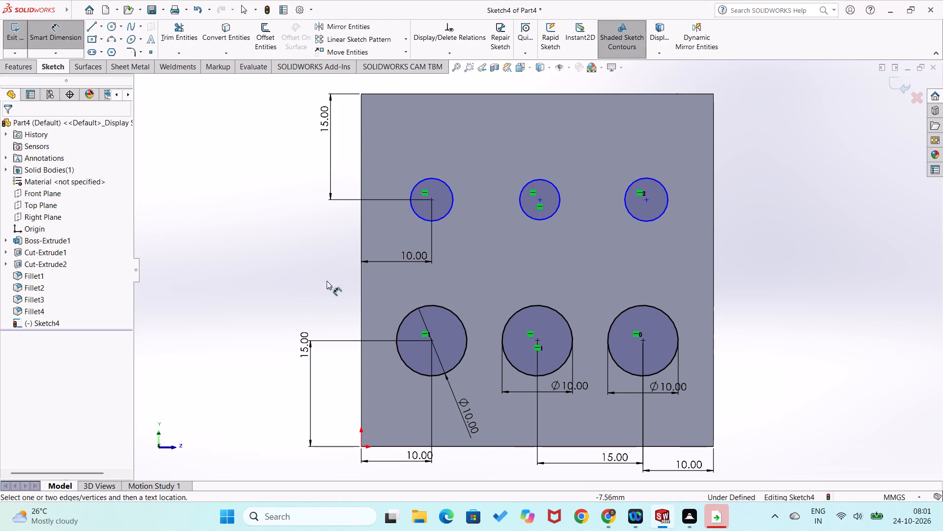
Dimension the diameters of the upper row's three circles at 10 mm each.
click(448, 209)
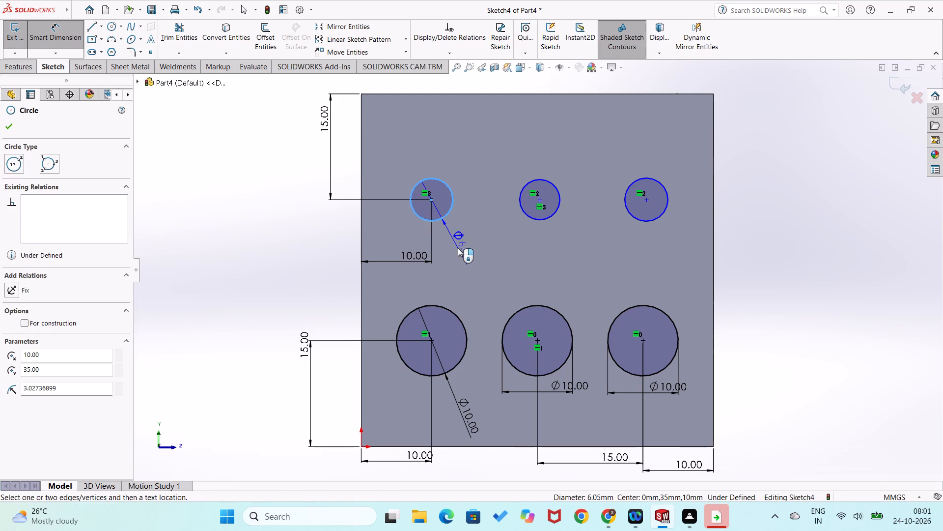
click(458, 248)
text(10)
key(Return)
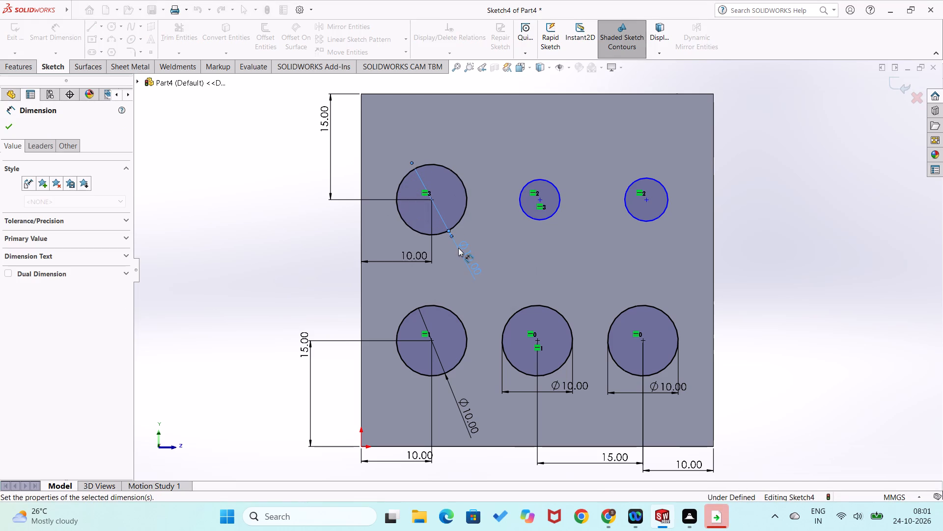
click(550, 215)
click(565, 238)
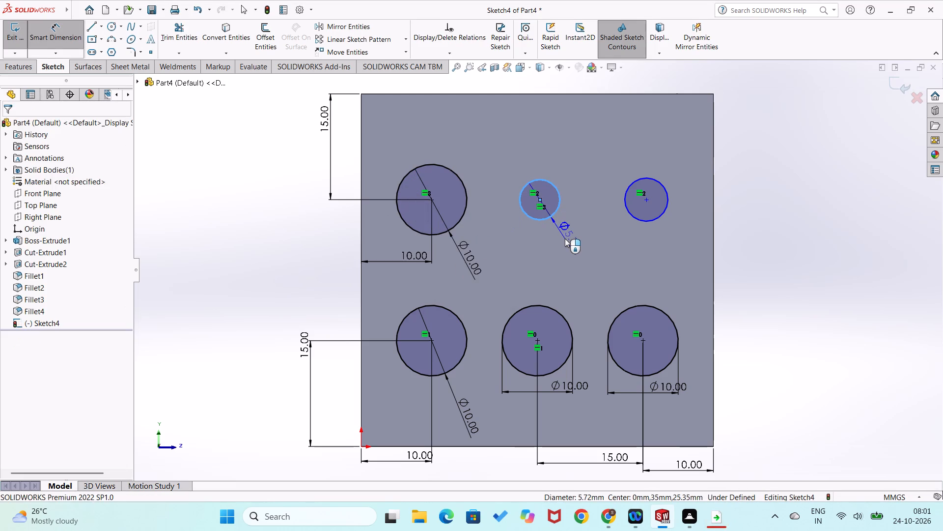
text(10)
key(Return)
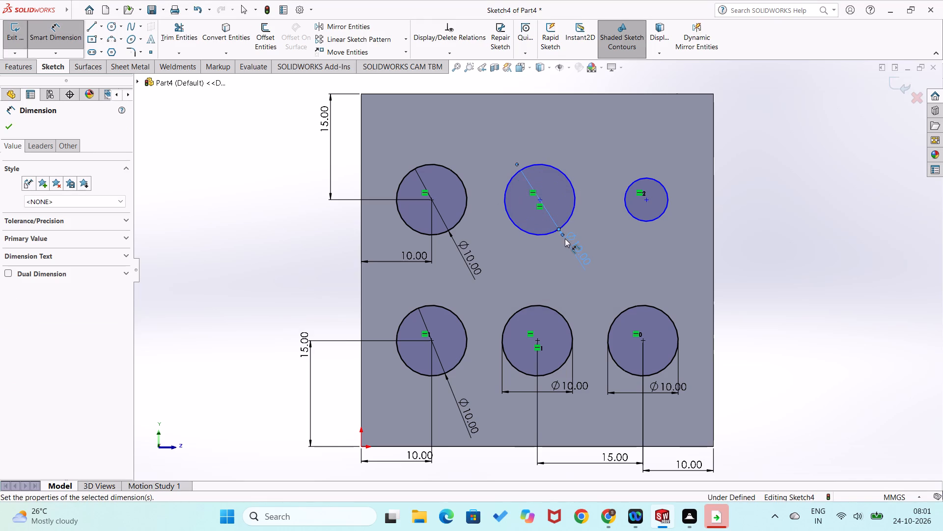
click(649, 219)
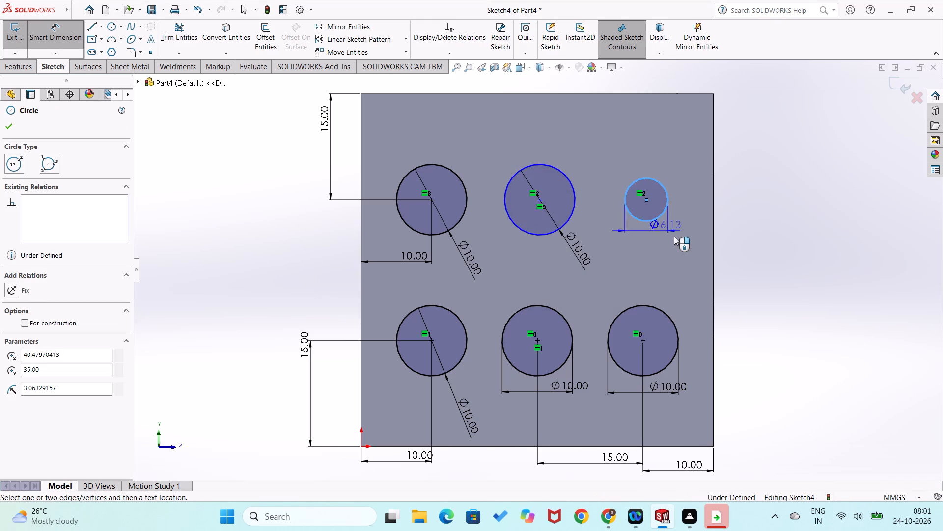
click(674, 237)
text(10)
key(Return)
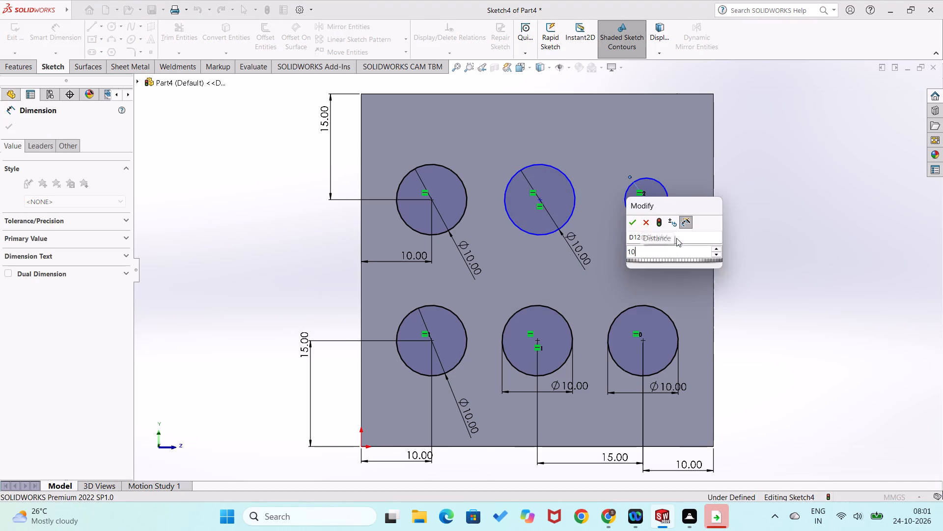
click(743, 221)
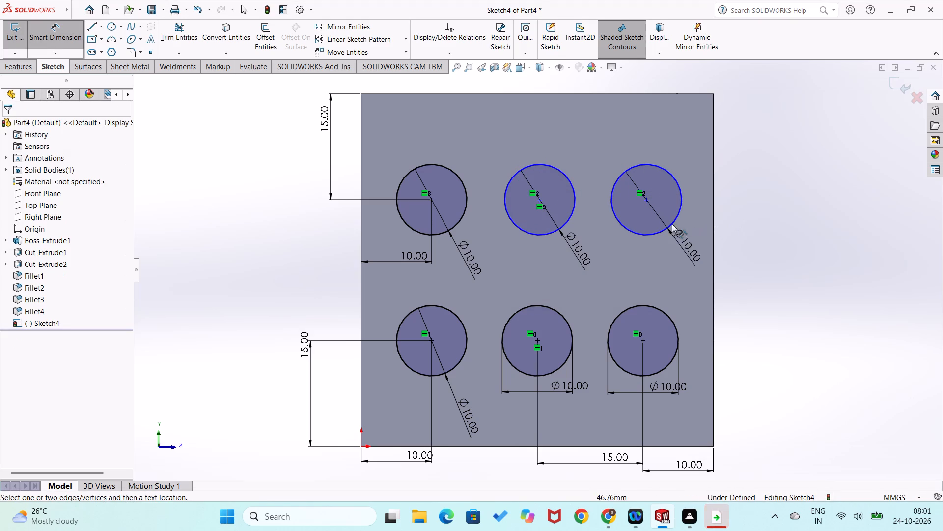
Dimension the upper-right circle's centre 10 mm horizontally from the face's right edge.
click(713, 137)
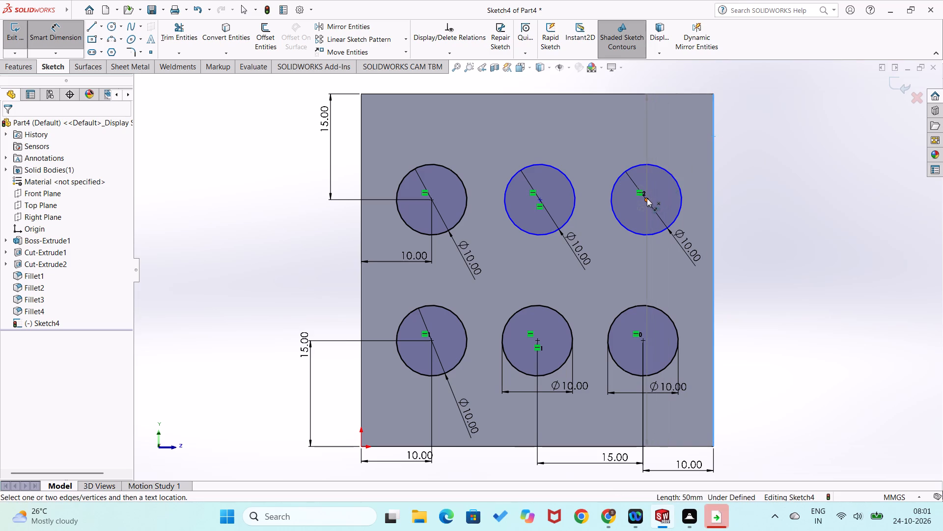
click(646, 199)
click(681, 152)
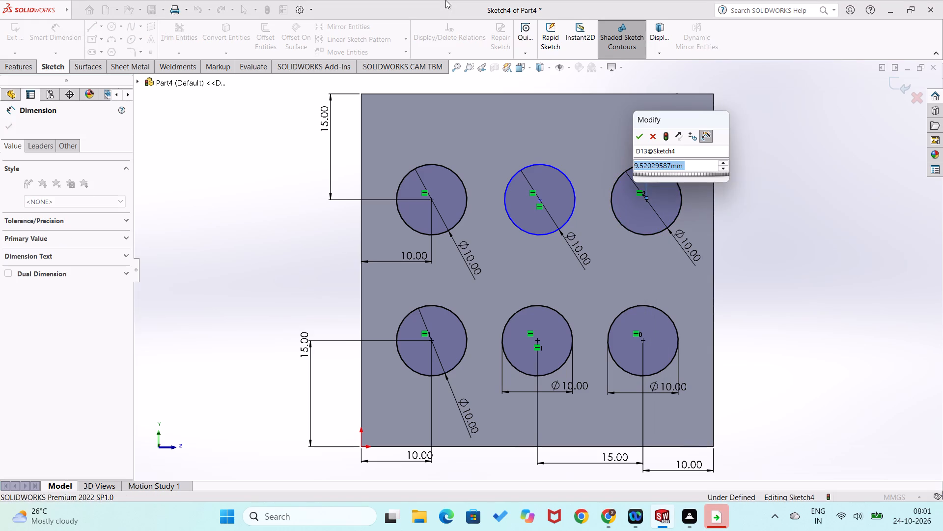
text(10)
key(Return)
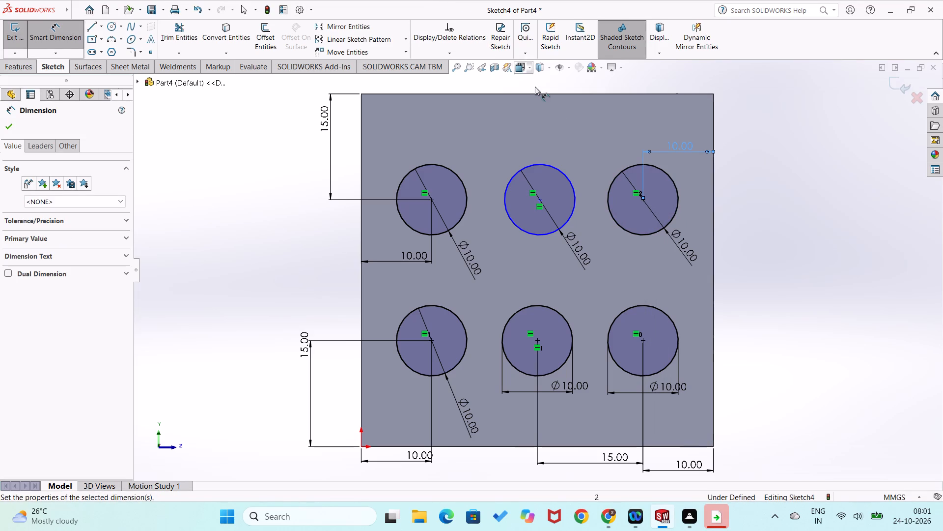
click(728, 204)
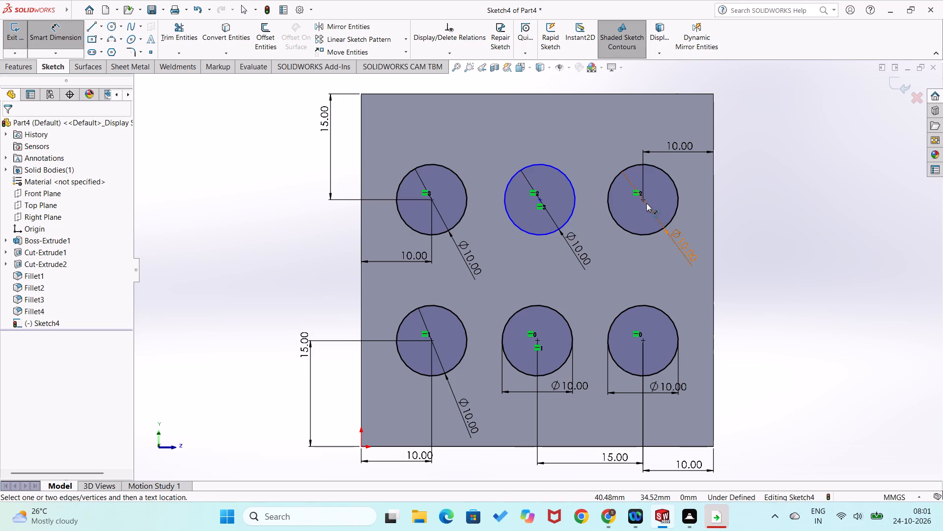
Dimension the horizontal spacing between the upper-middle and upper-right circle centres at 15 mm.
click(642, 200)
click(538, 196)
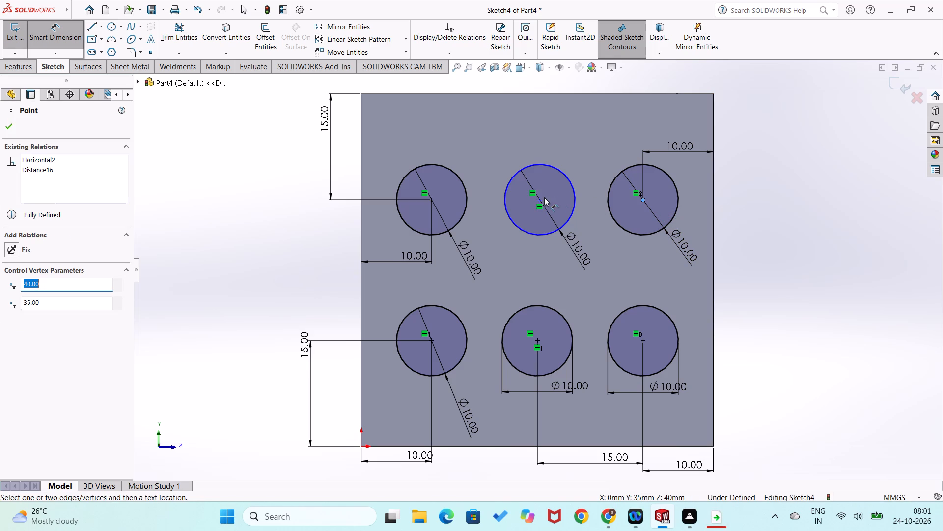
click(541, 200)
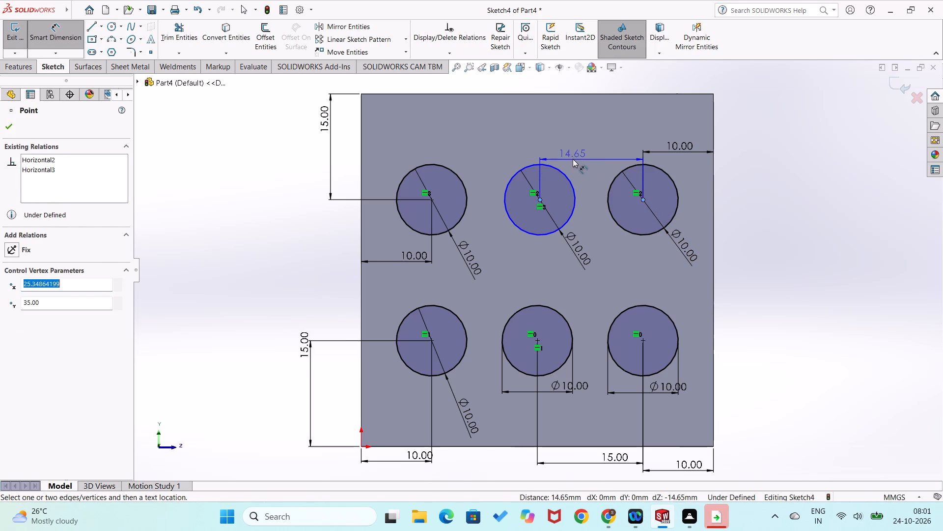
click(573, 159)
text(15)
key(Return)
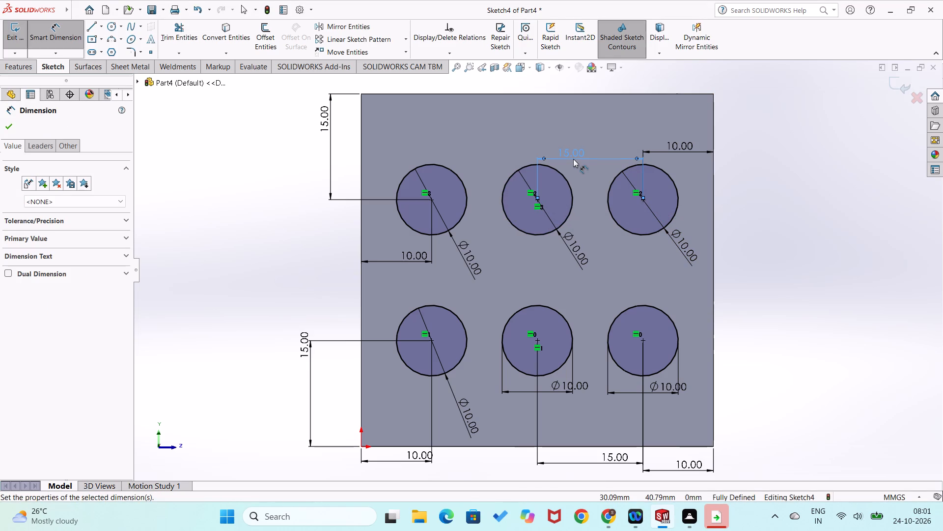
click(279, 252)
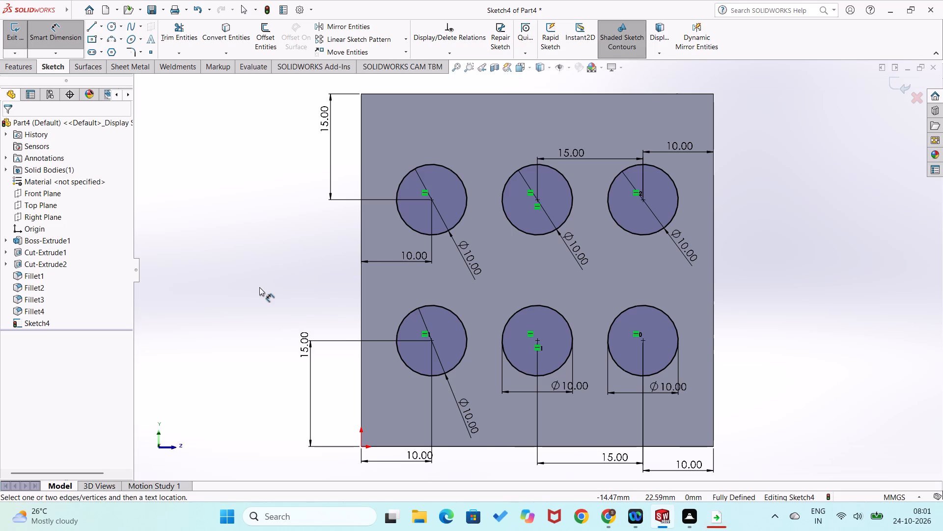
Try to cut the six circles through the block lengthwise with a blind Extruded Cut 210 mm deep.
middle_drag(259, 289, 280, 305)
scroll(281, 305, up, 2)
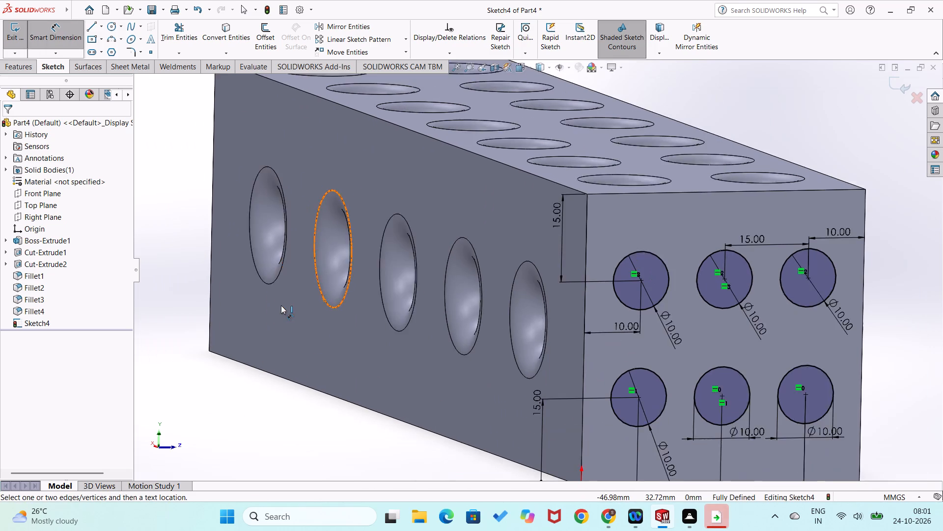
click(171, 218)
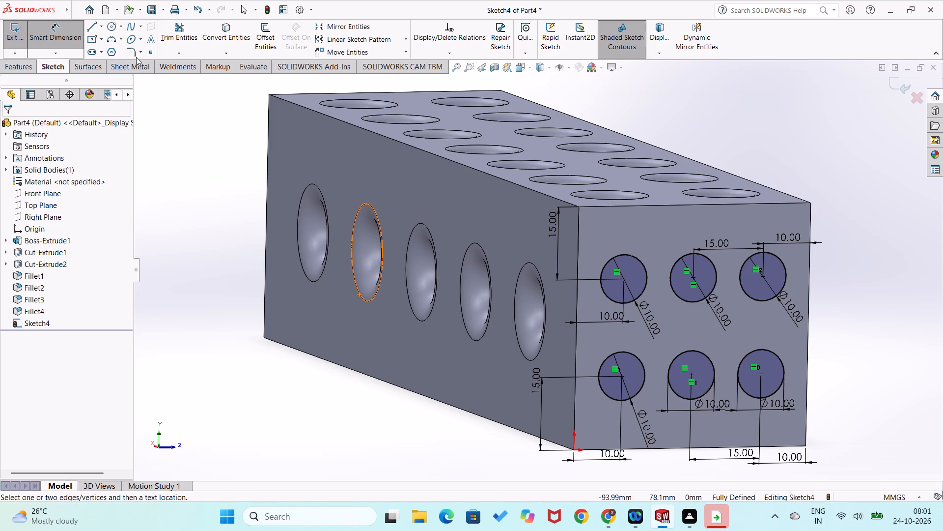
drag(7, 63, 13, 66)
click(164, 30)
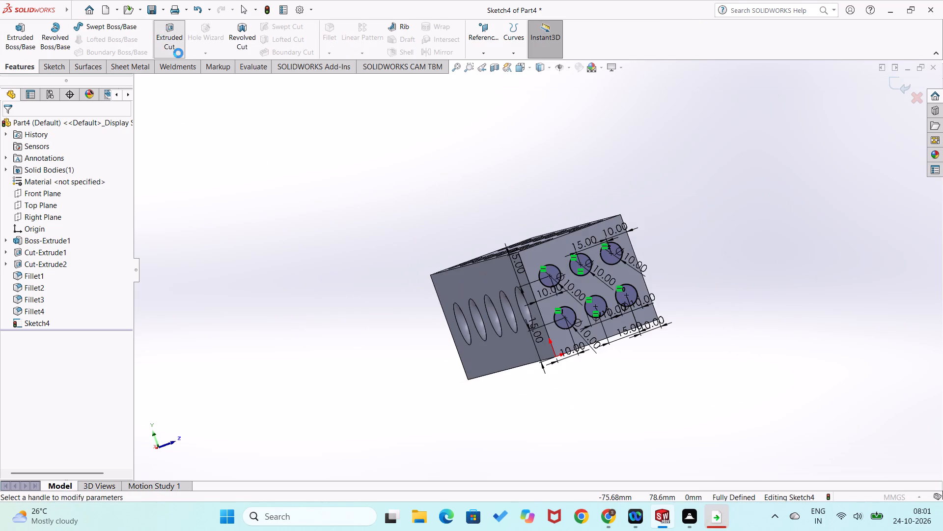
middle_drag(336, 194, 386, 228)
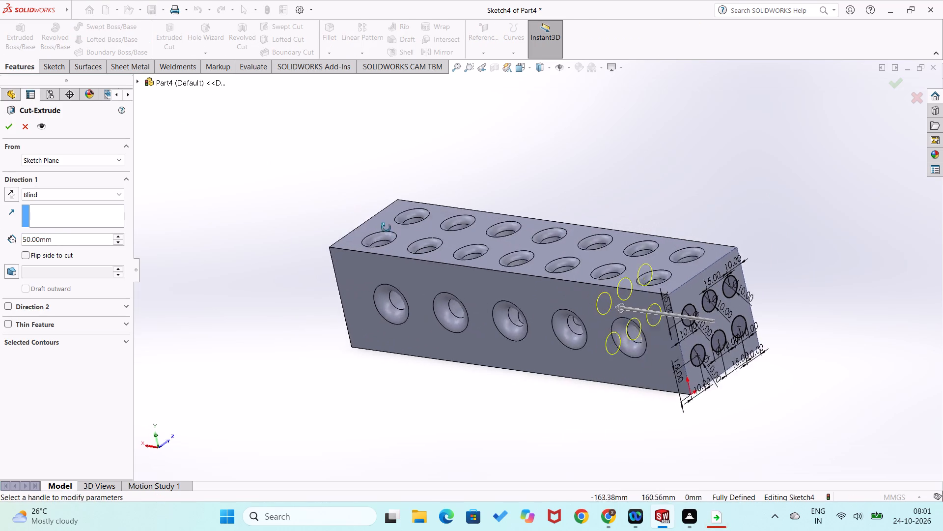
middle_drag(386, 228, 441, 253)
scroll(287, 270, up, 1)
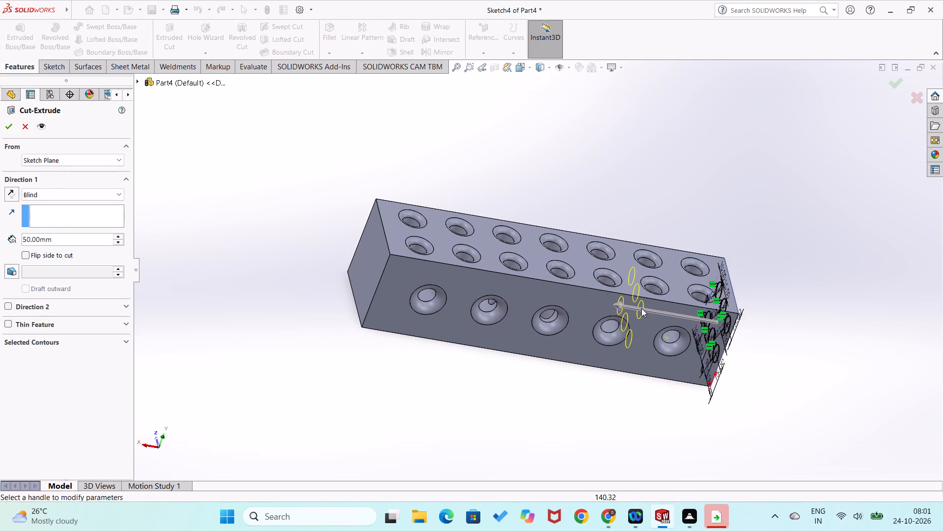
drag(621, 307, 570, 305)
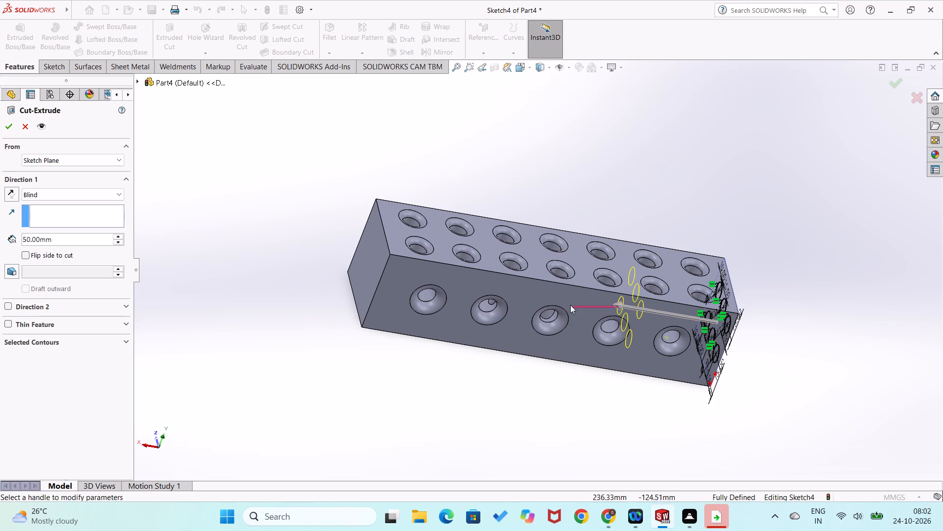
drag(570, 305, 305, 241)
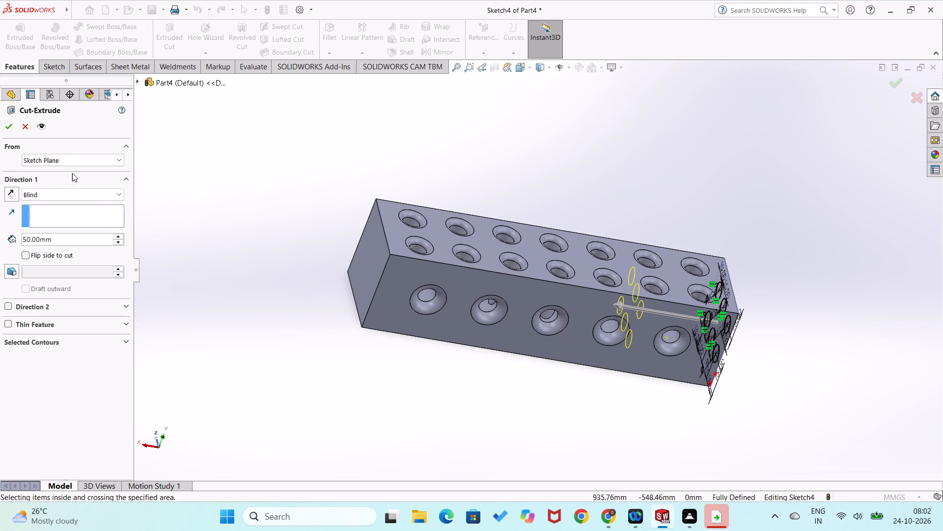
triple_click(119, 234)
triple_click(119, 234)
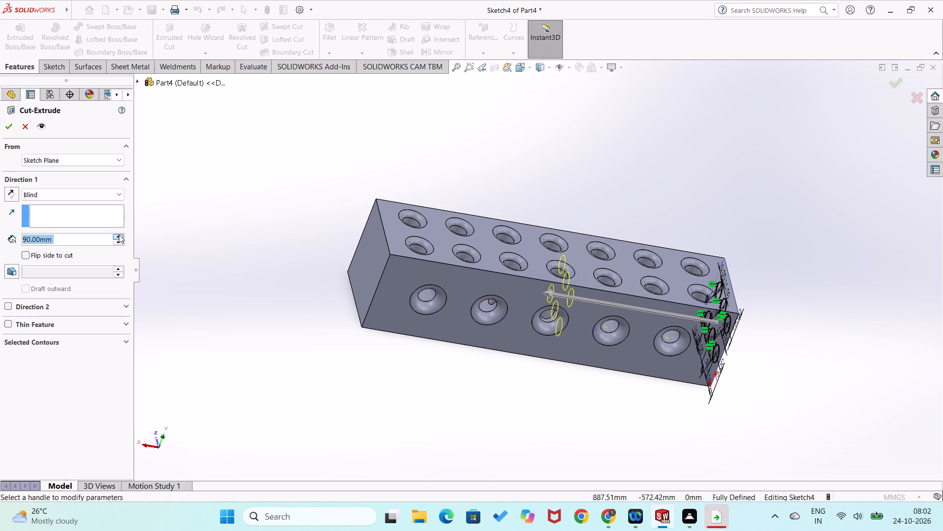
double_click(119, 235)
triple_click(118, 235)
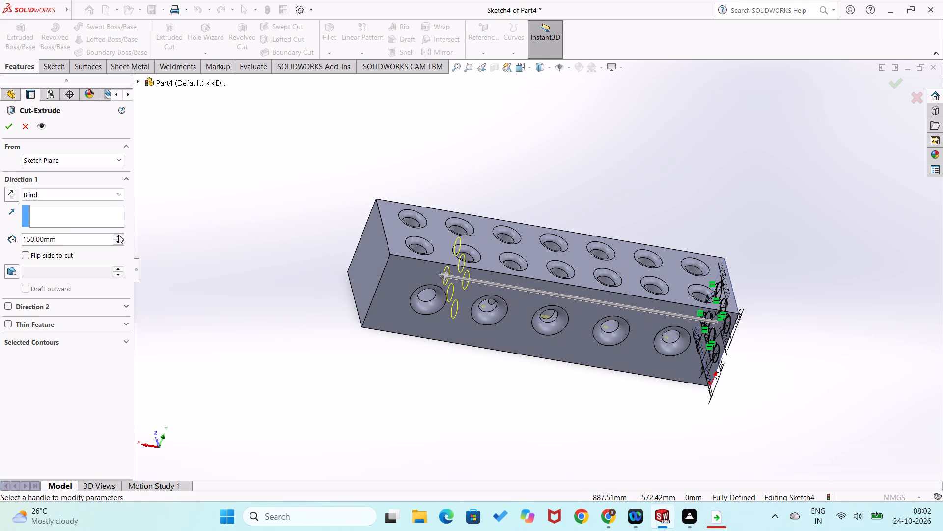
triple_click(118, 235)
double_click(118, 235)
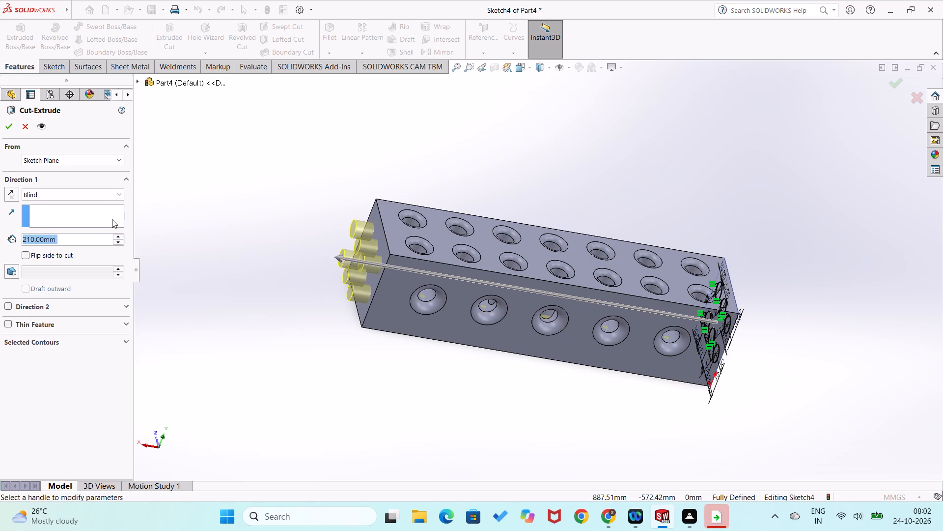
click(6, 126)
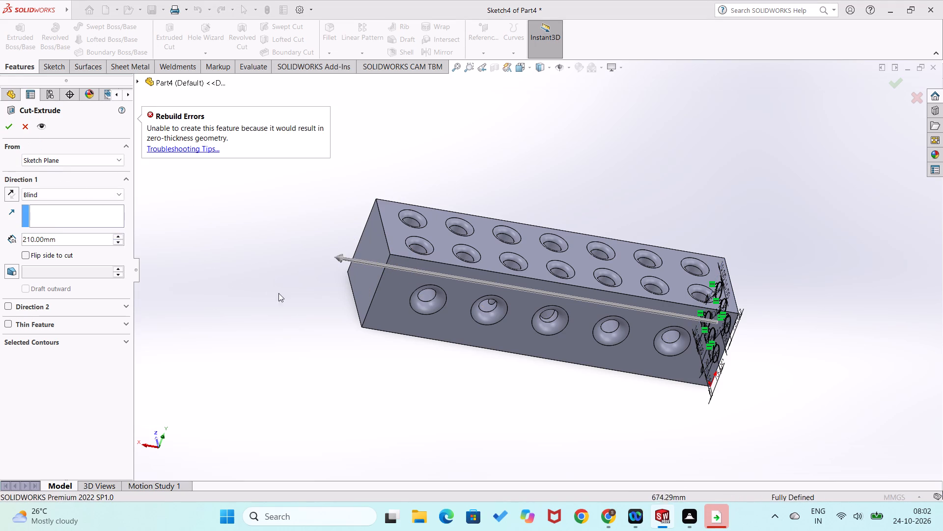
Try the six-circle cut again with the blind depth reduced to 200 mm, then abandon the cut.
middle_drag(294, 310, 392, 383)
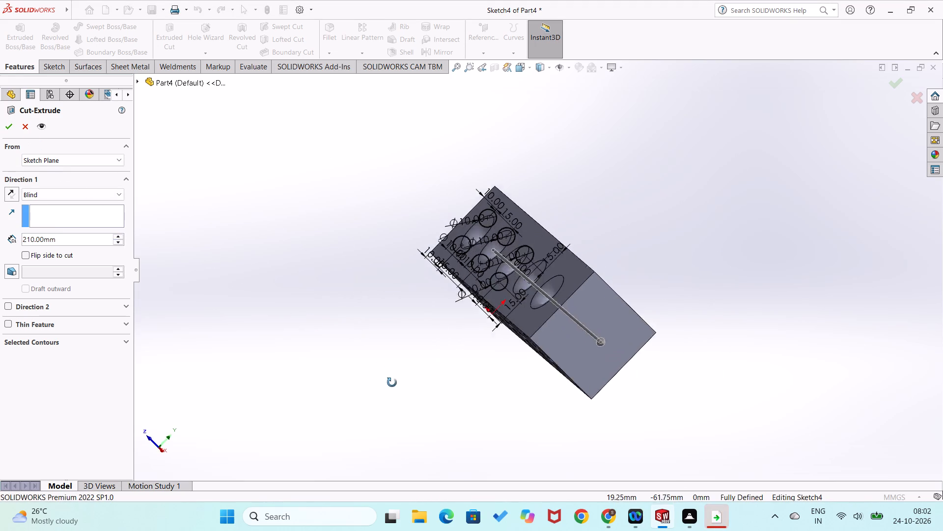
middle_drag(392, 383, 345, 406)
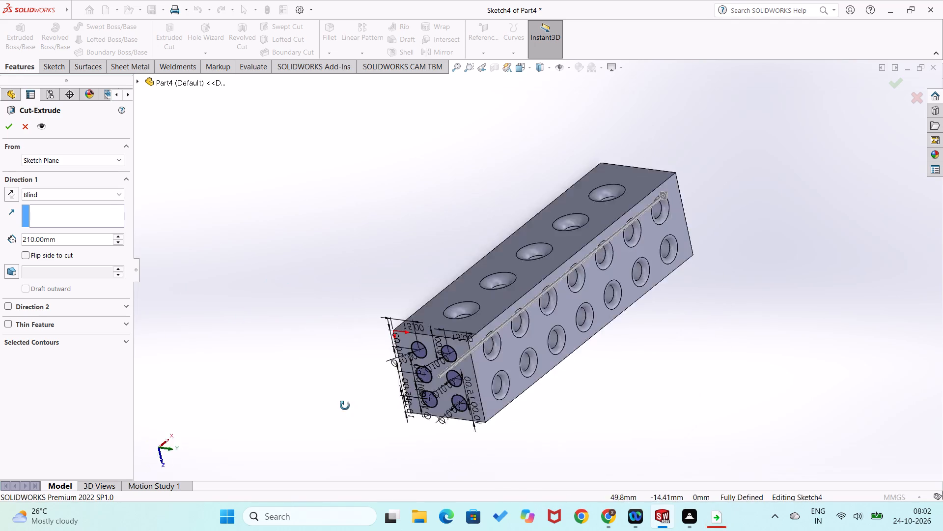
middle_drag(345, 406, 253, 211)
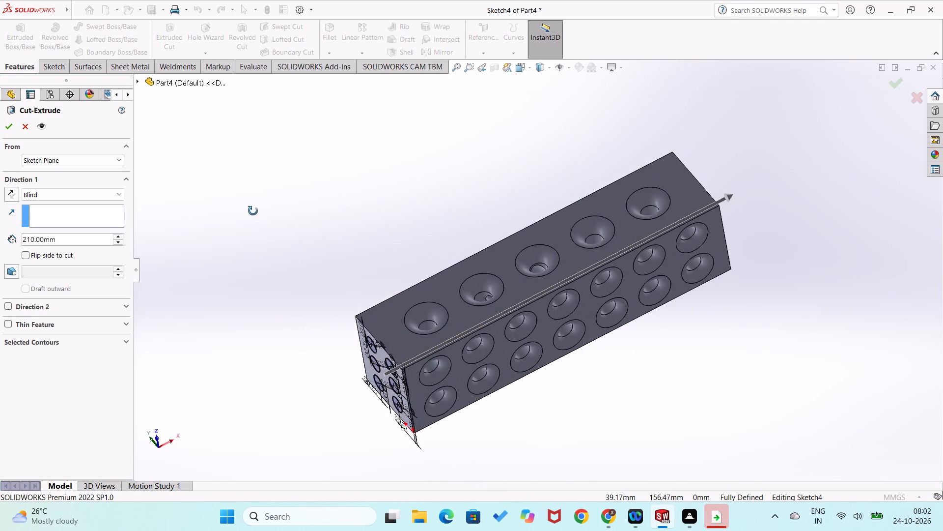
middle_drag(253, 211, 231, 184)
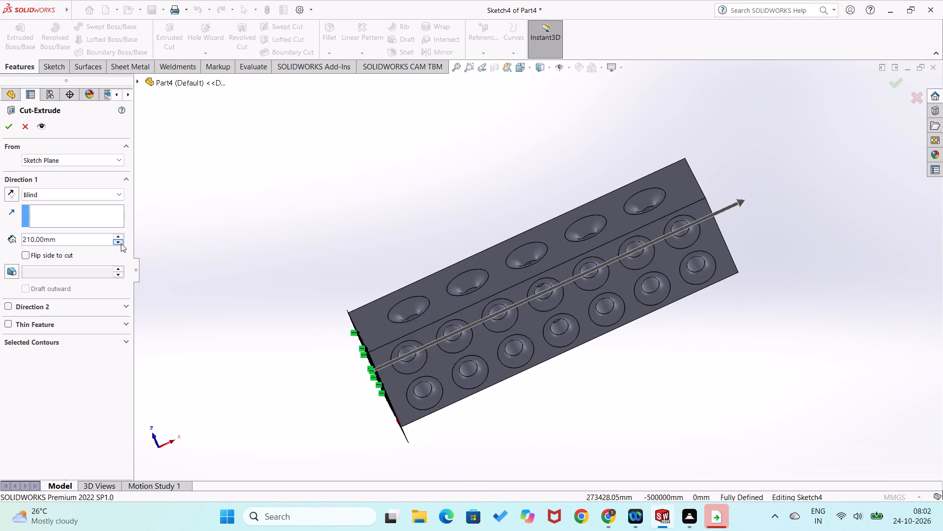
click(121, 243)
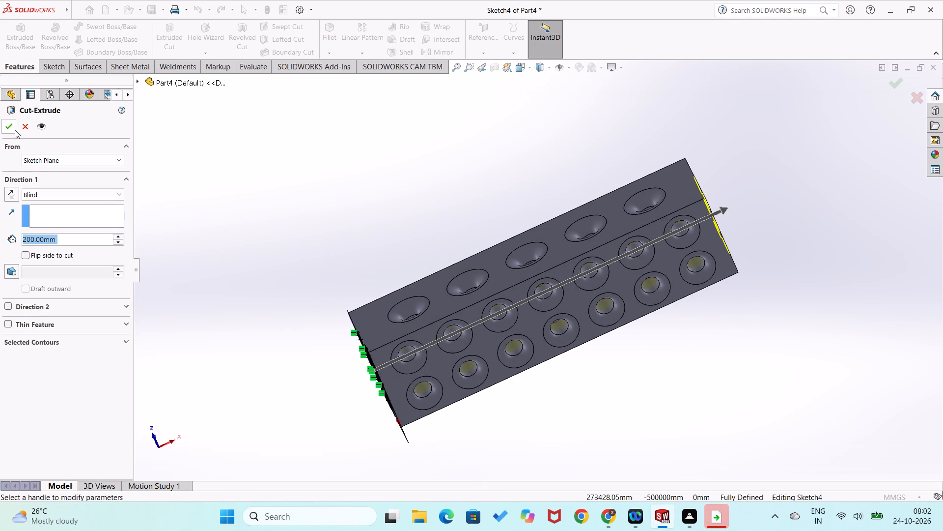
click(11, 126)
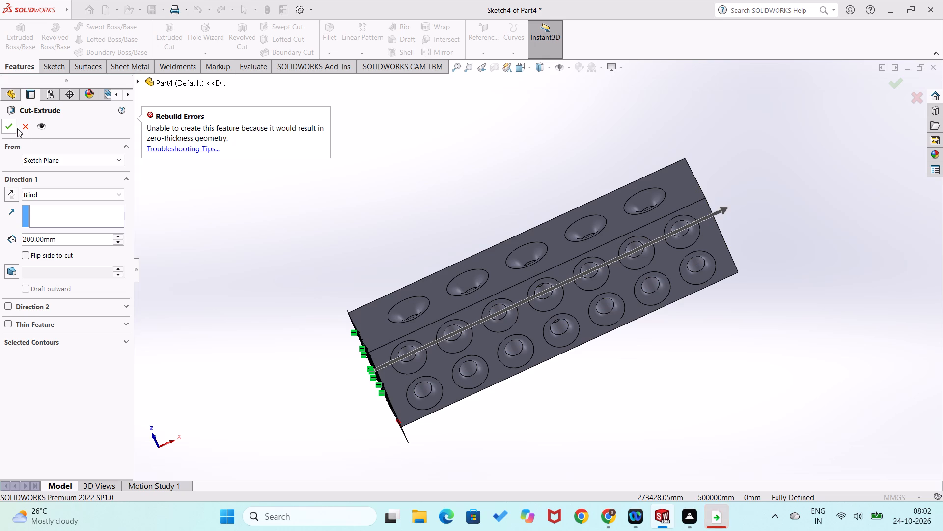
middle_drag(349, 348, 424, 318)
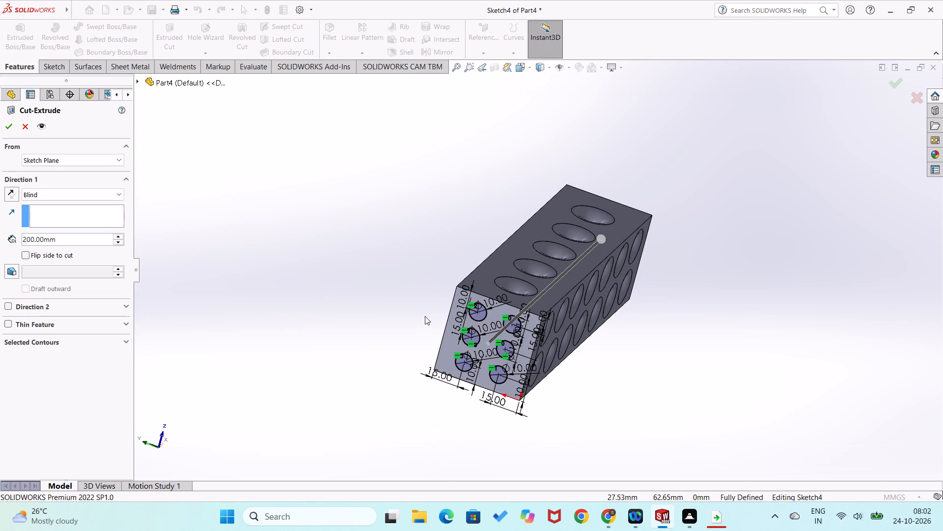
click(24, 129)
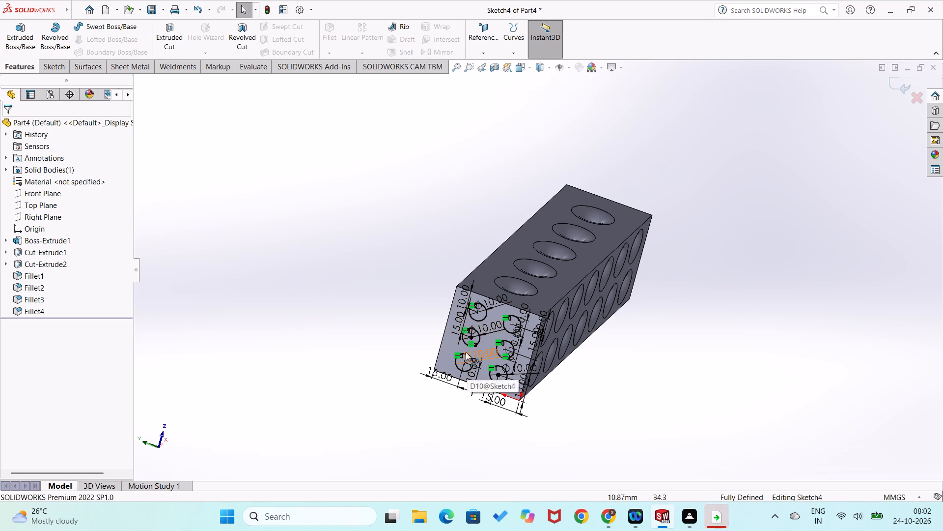
Close the drilled block part without saving its changes.
click(934, 64)
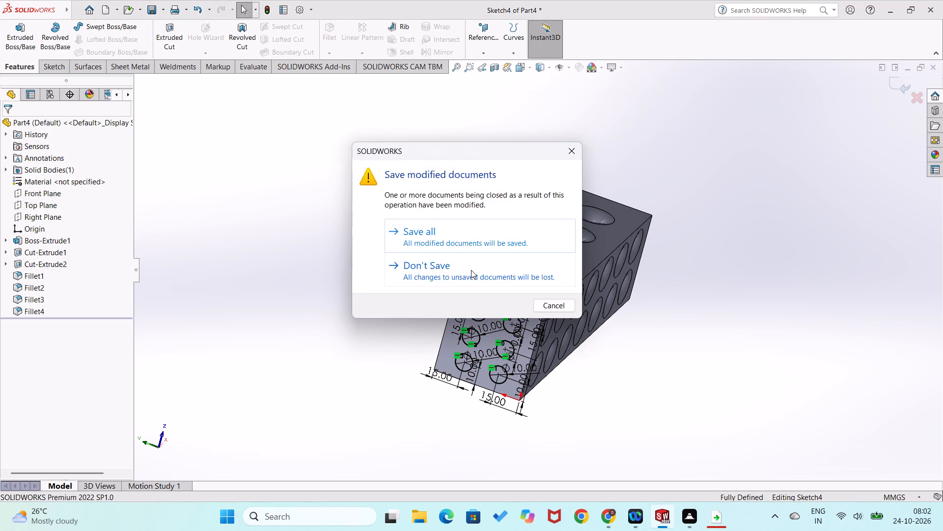
click(471, 270)
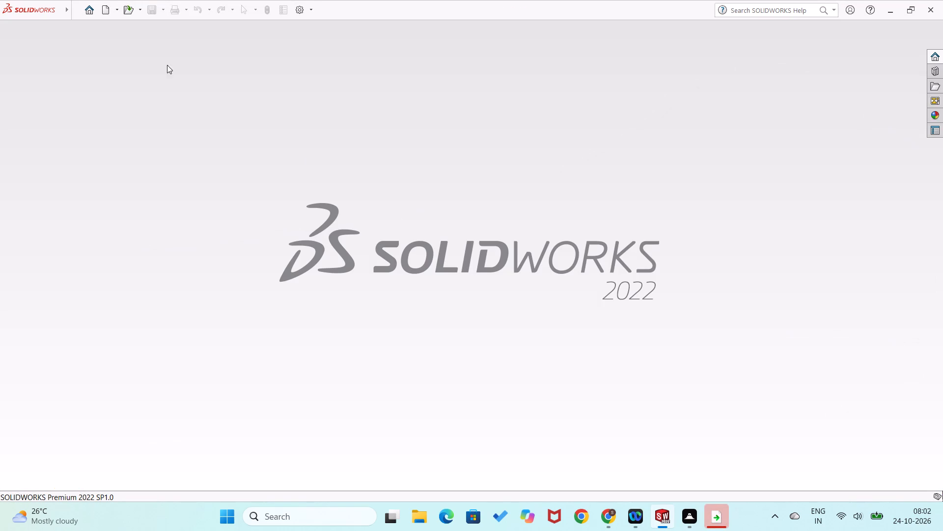
Create a new part document.
click(84, 9)
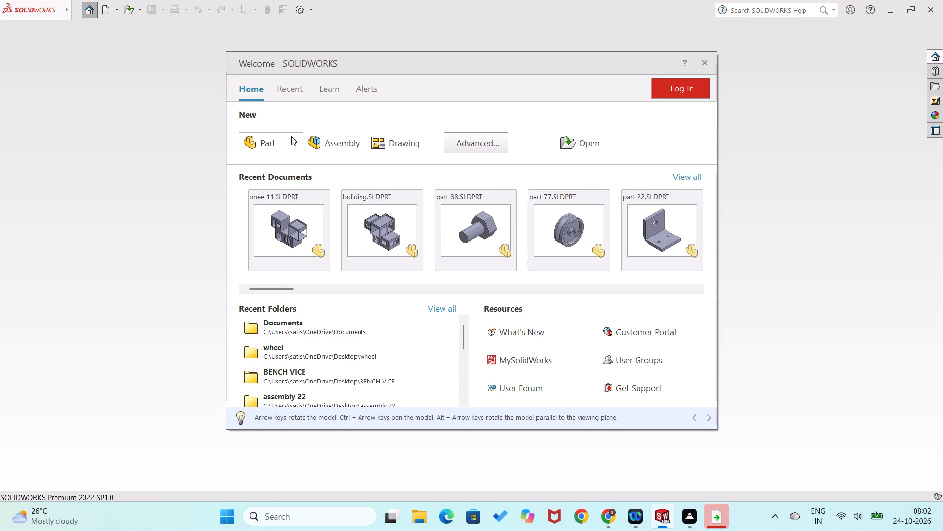
click(280, 141)
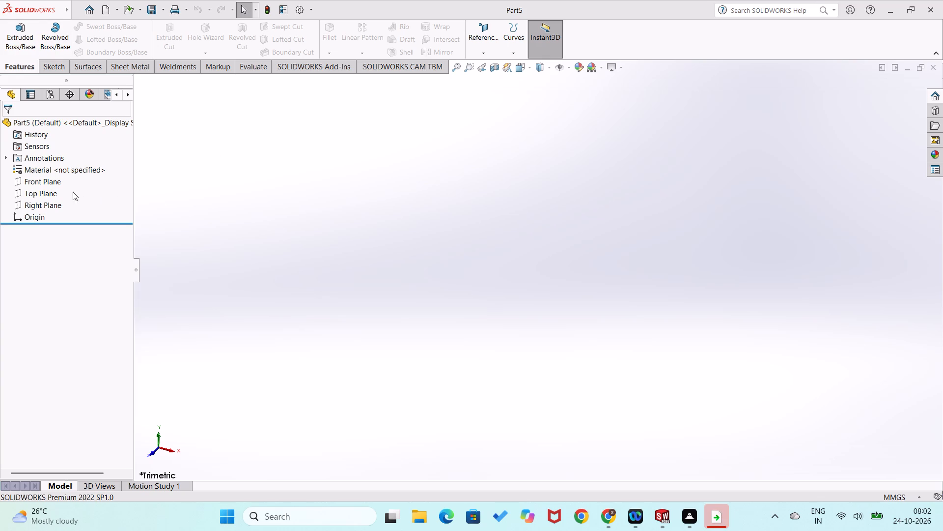
Sketch a circle about 99 mm in diameter on the Front Plane, centred on the origin.
right_click(24, 182)
click(28, 167)
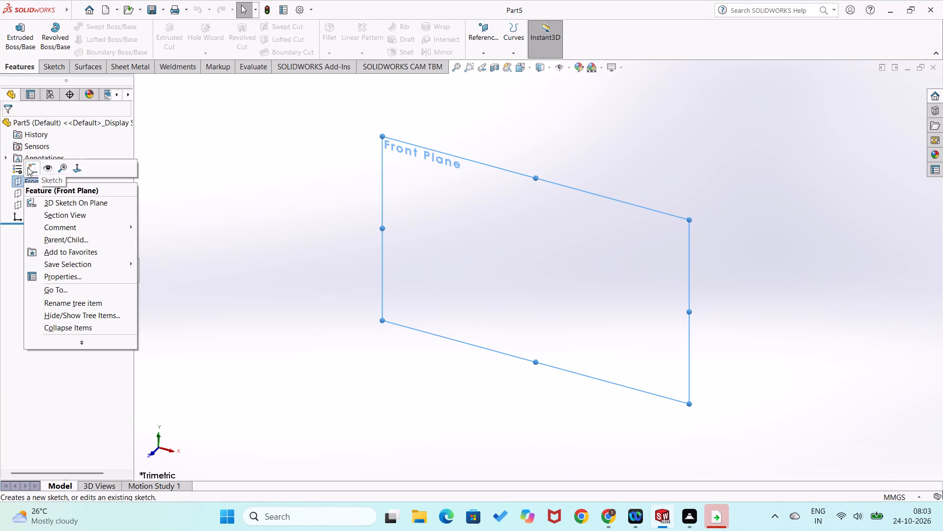
right_drag(355, 256, 441, 243)
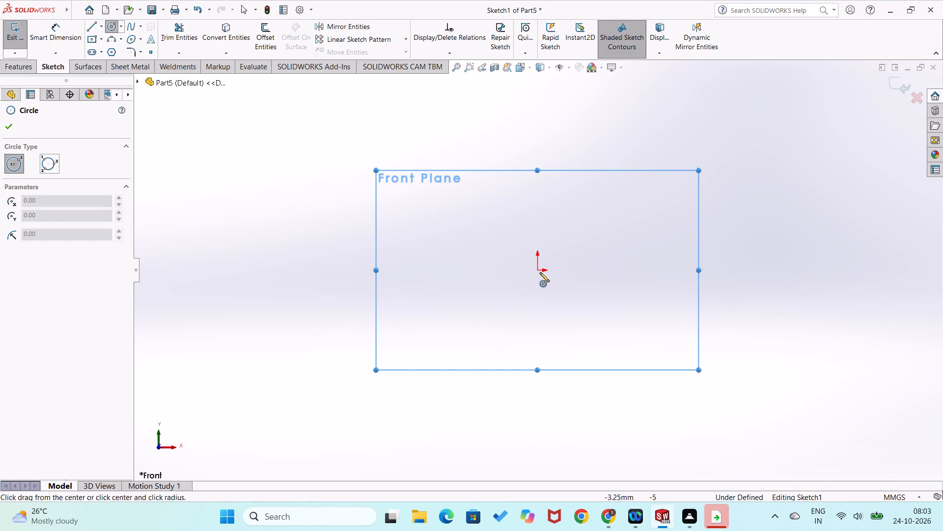
click(538, 271)
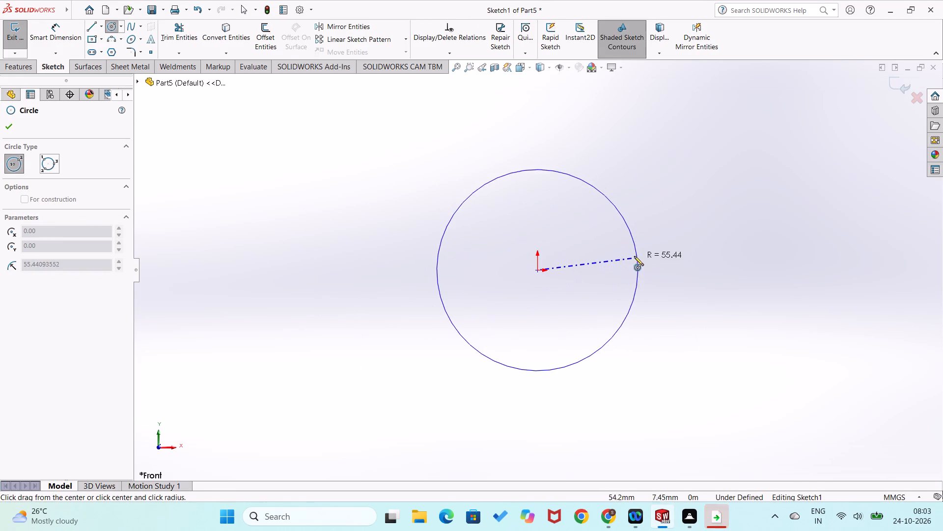
click(623, 244)
Dimension the circle's diameter at 100 mm.
right_drag(684, 294, 718, 208)
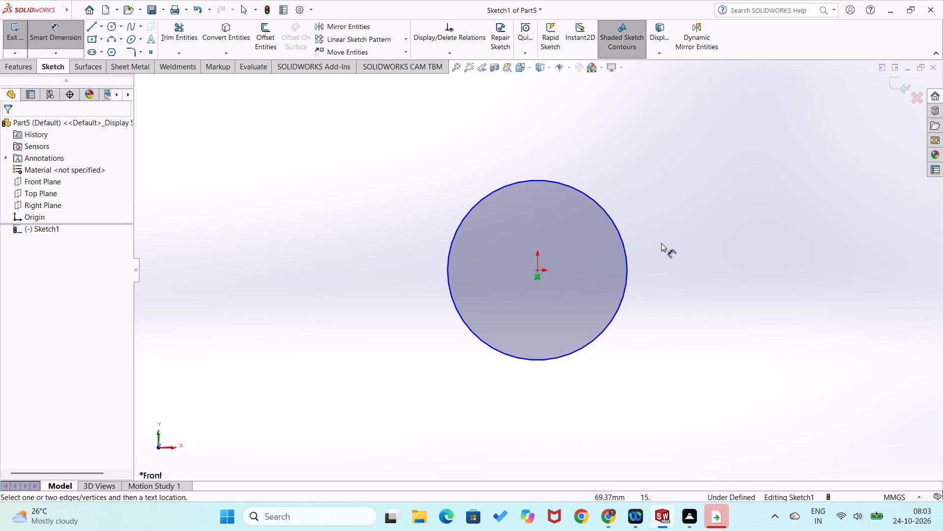
click(624, 293)
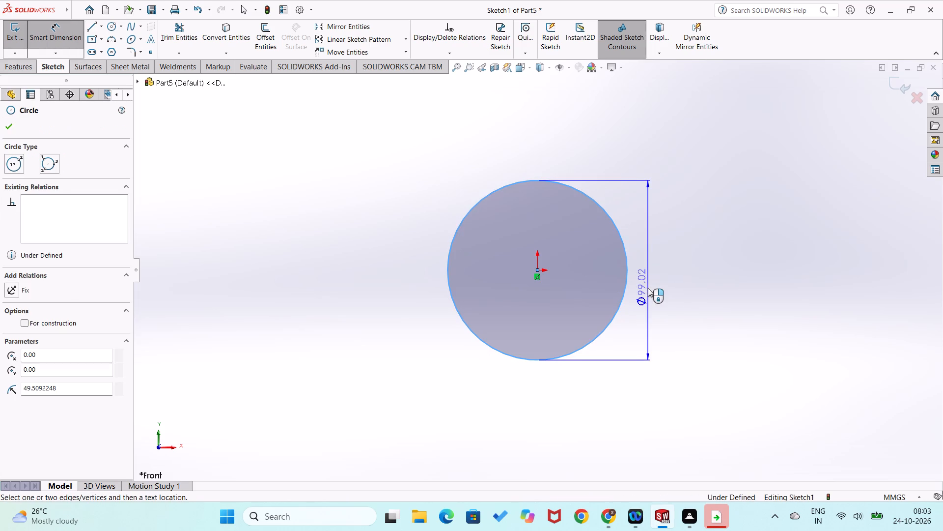
click(654, 288)
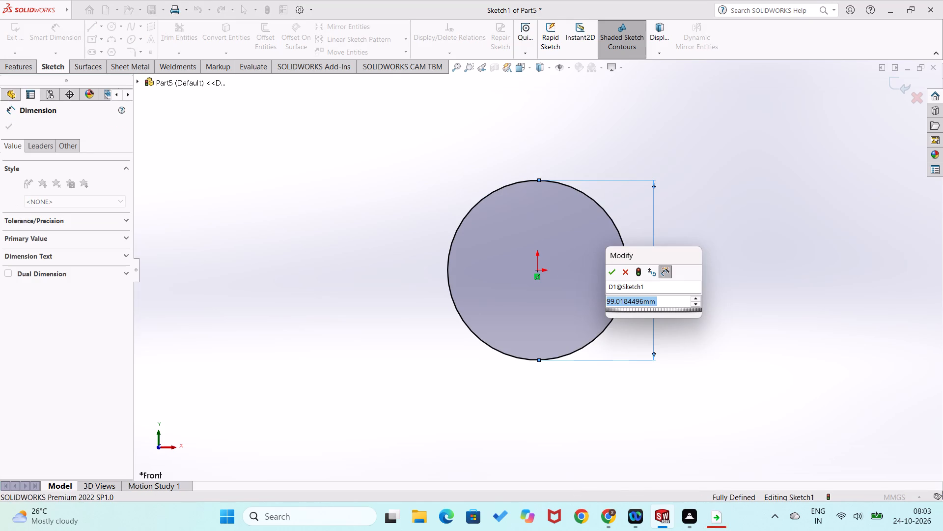
text(100)
key(Return)
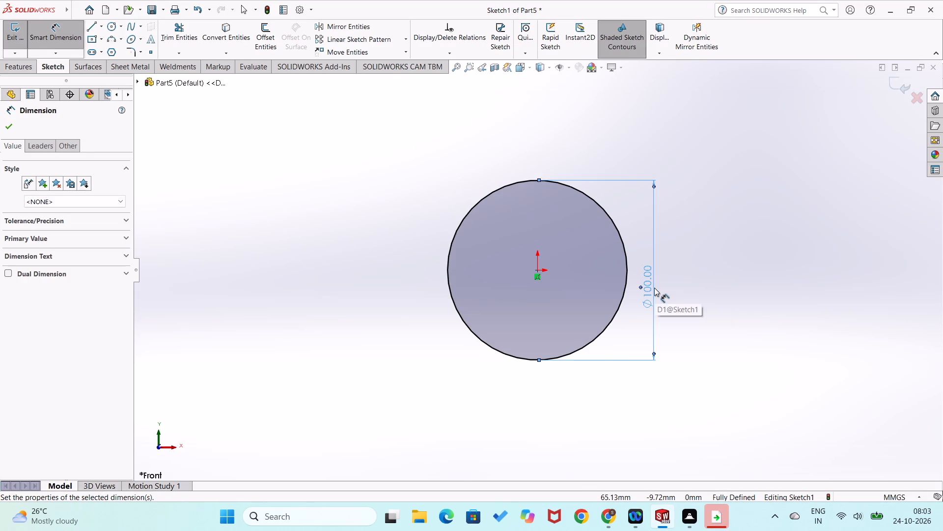
click(690, 286)
Start the Circle tool to add another circle to the Front Plane sketch.
right_drag(699, 325, 725, 322)
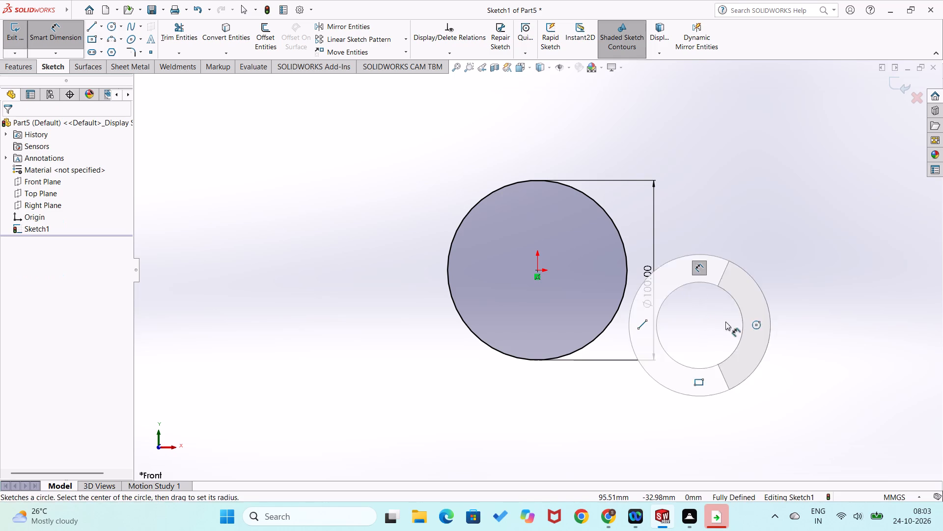
right_drag(725, 322, 731, 318)
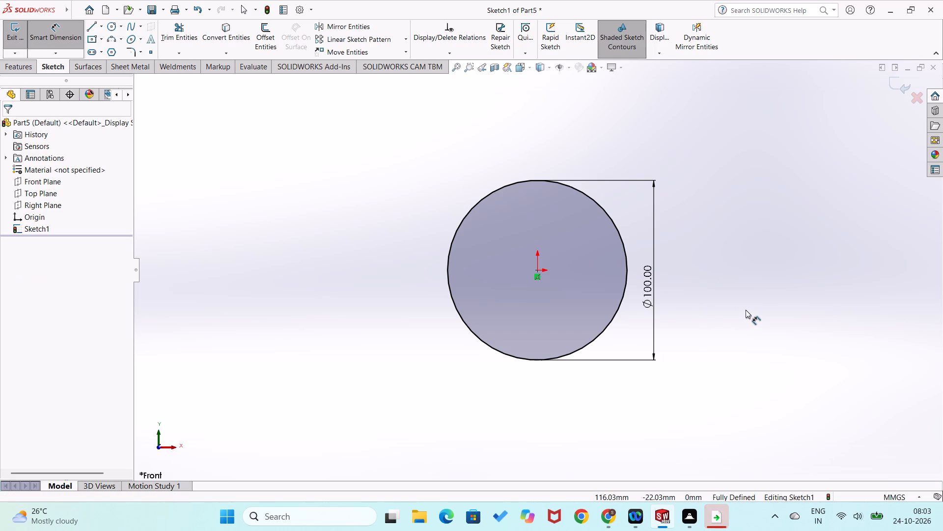
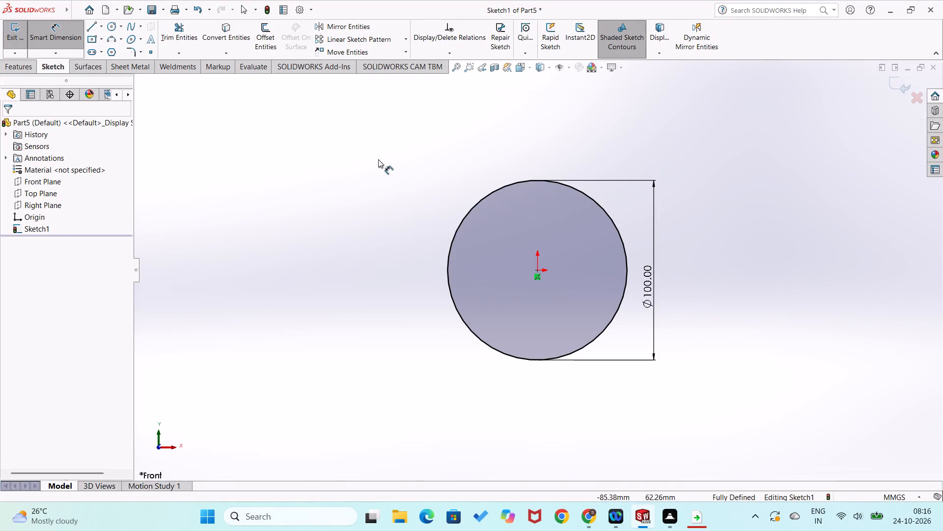
Delete the 100 mm circle from the Front Plane sketch.
drag(359, 145, 591, 428)
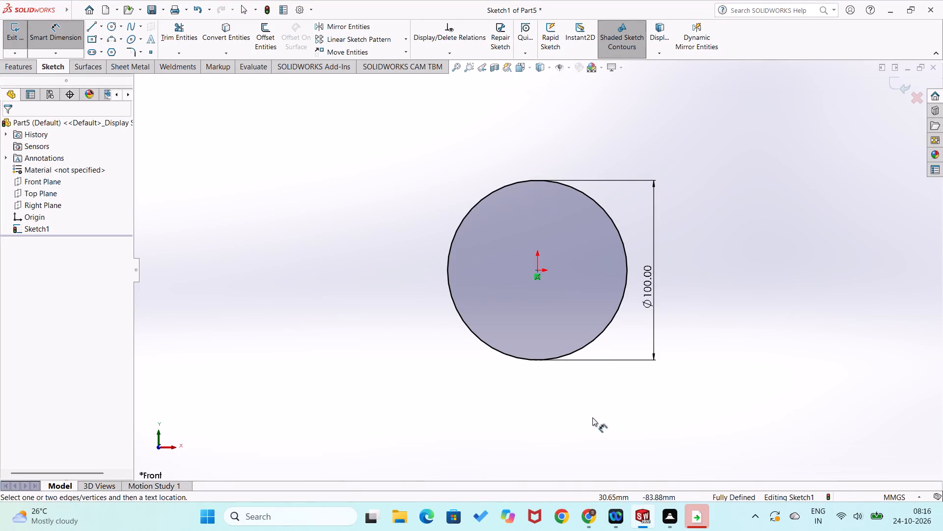
click(588, 346)
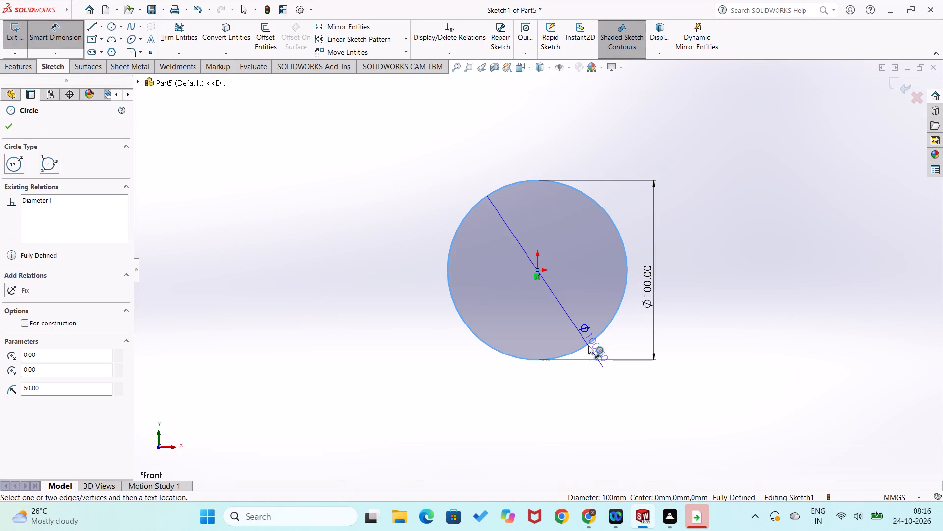
key(Delete)
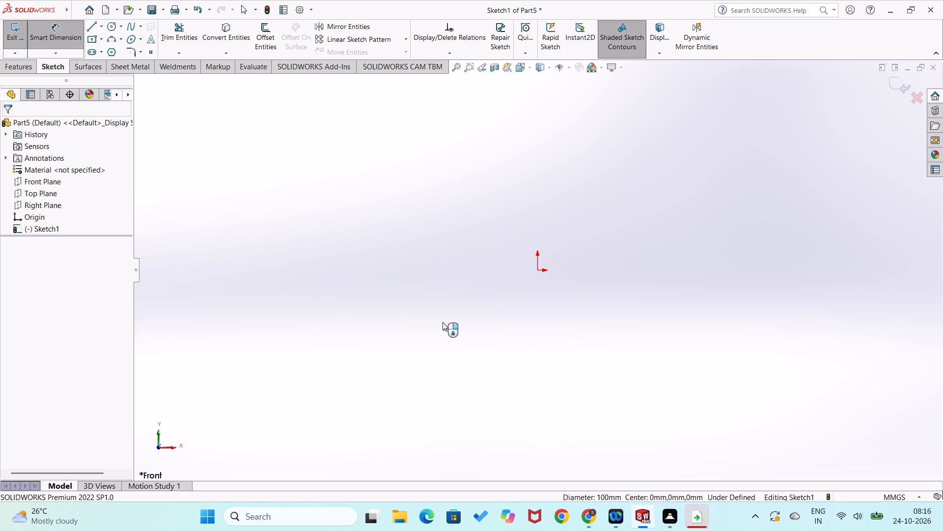
Sketch a closed line profile from the origin, about 89 mm wide and 77 mm high, with a stepped slot open on its right side.
right_drag(461, 287, 375, 345)
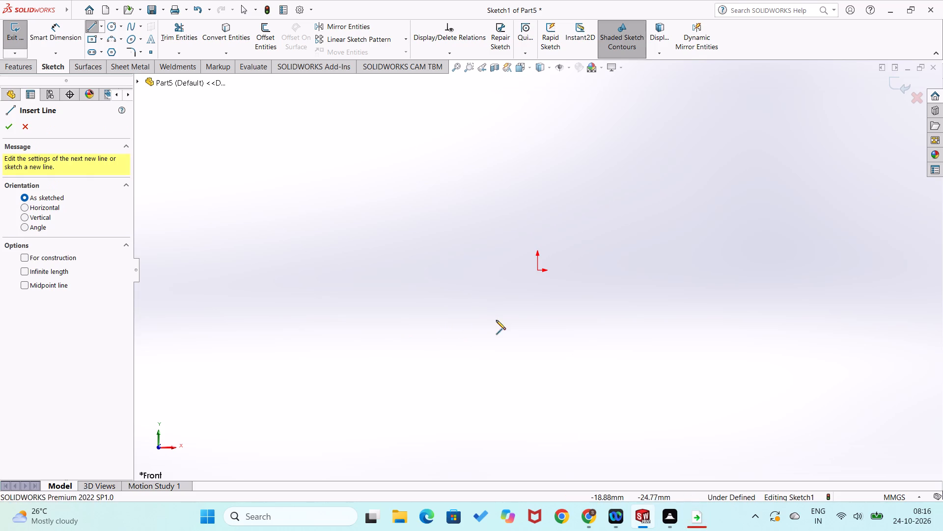
click(537, 271)
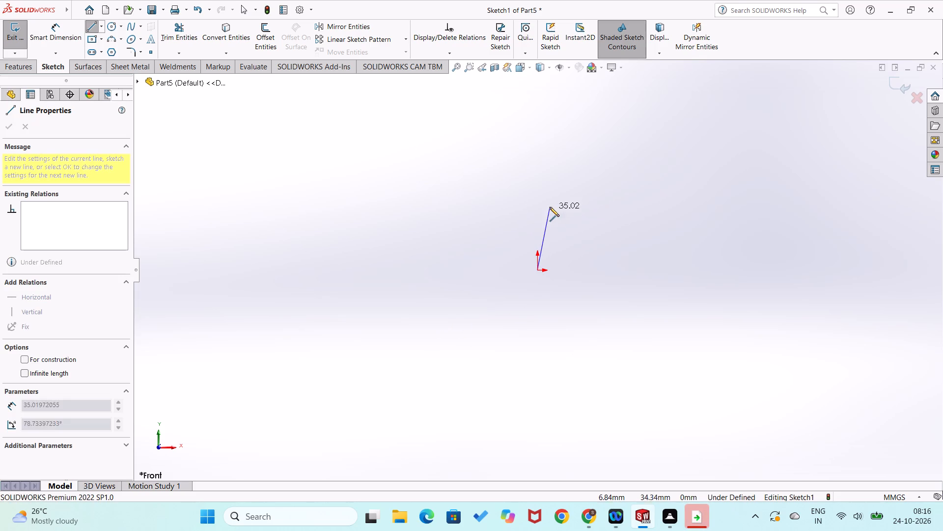
click(538, 132)
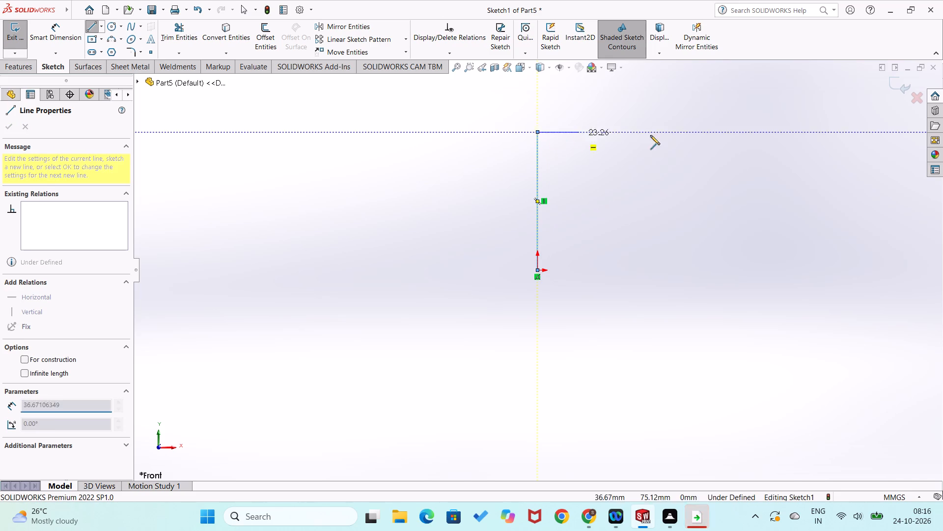
click(697, 133)
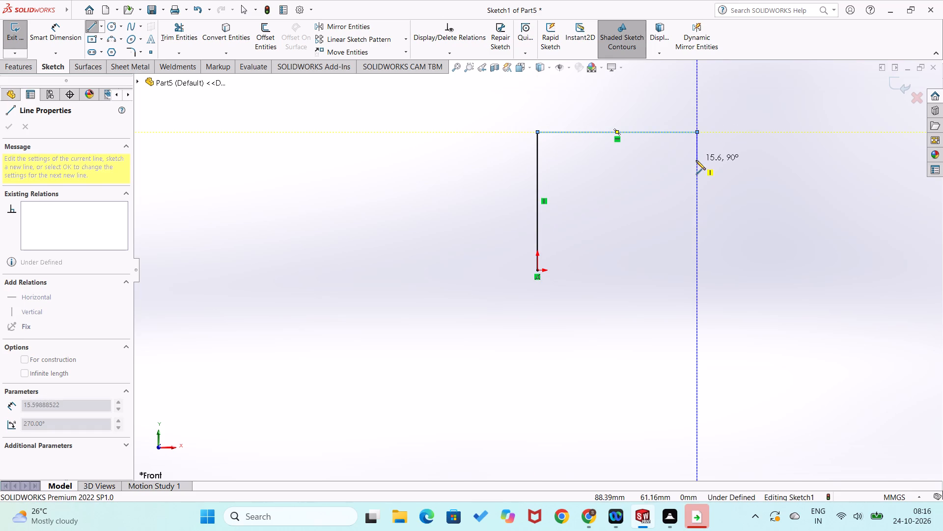
click(696, 160)
click(648, 161)
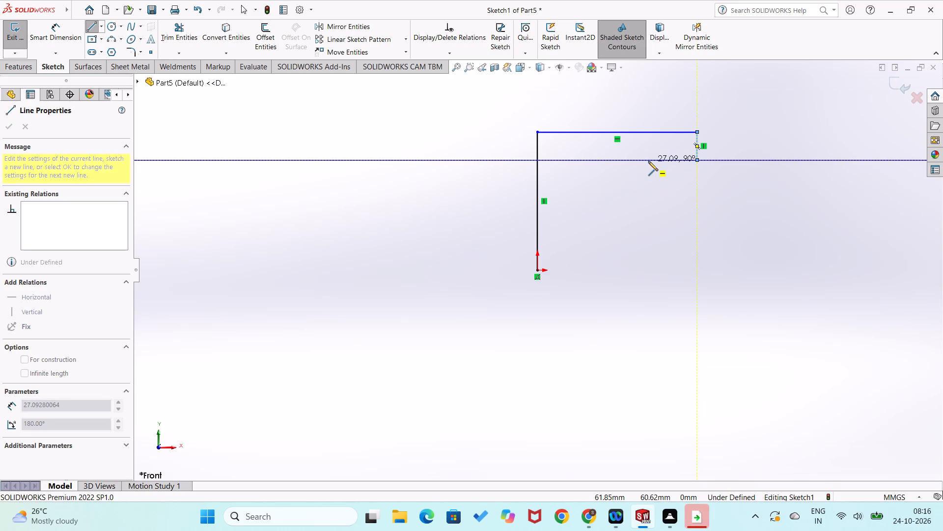
click(648, 195)
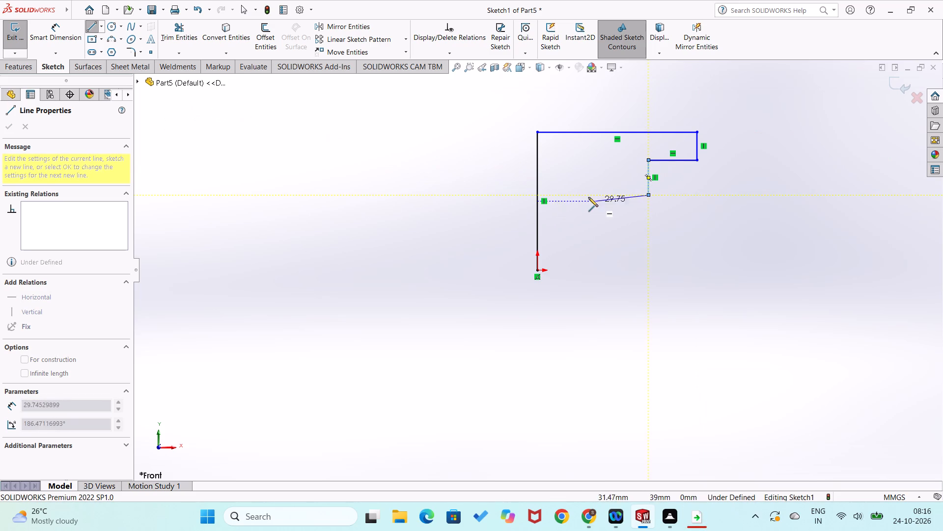
click(563, 196)
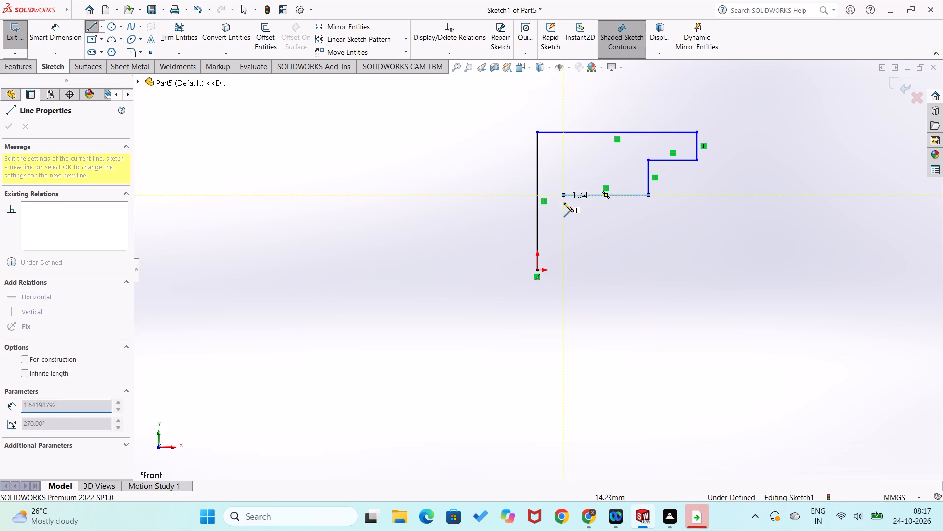
click(563, 231)
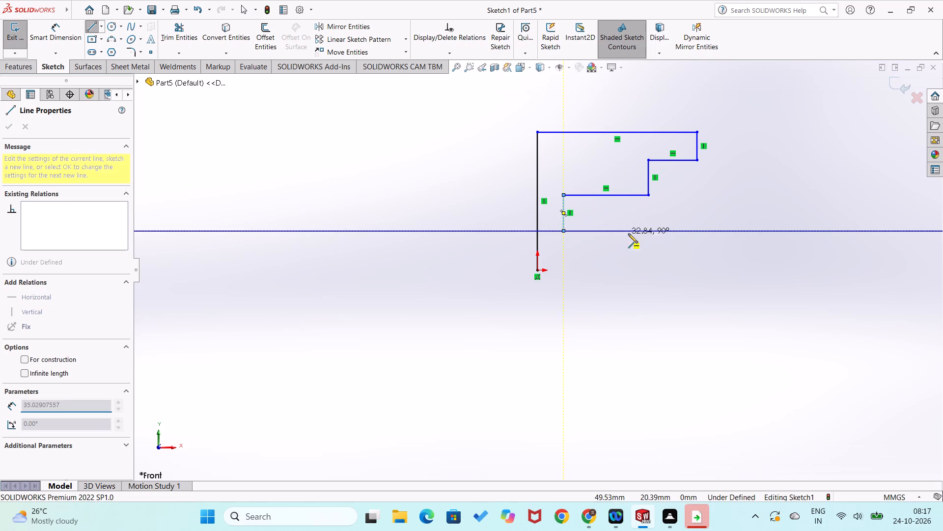
click(649, 232)
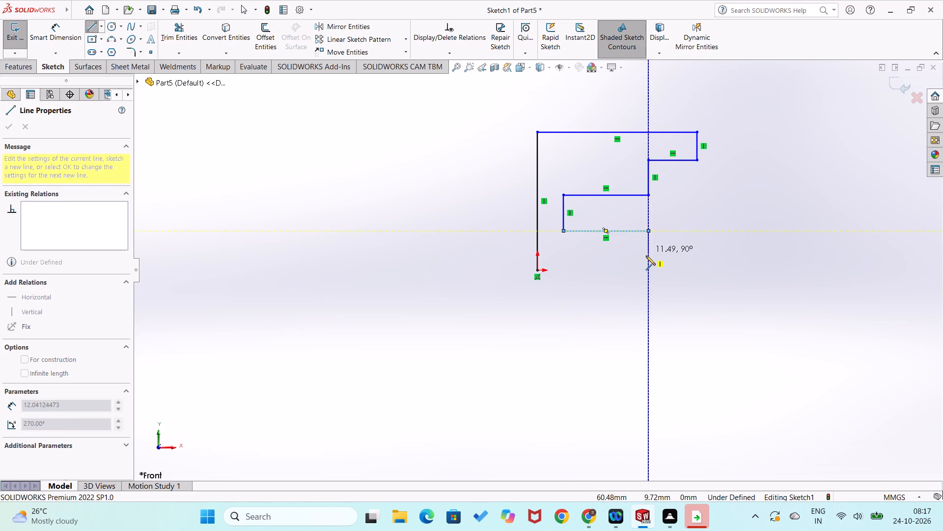
click(646, 259)
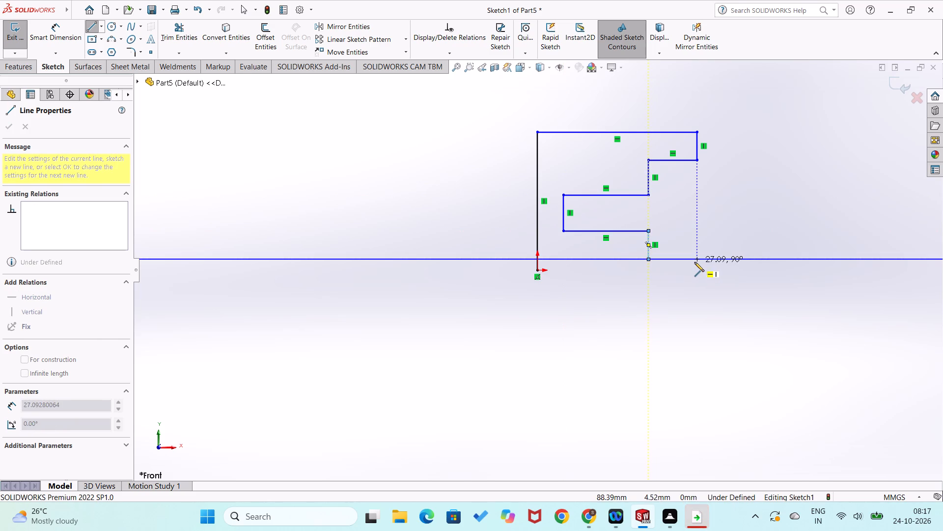
click(695, 262)
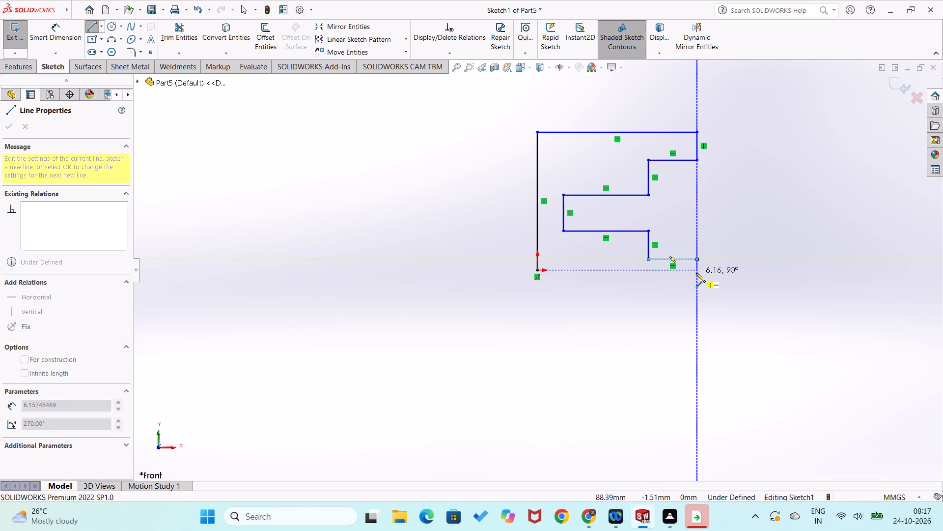
click(696, 272)
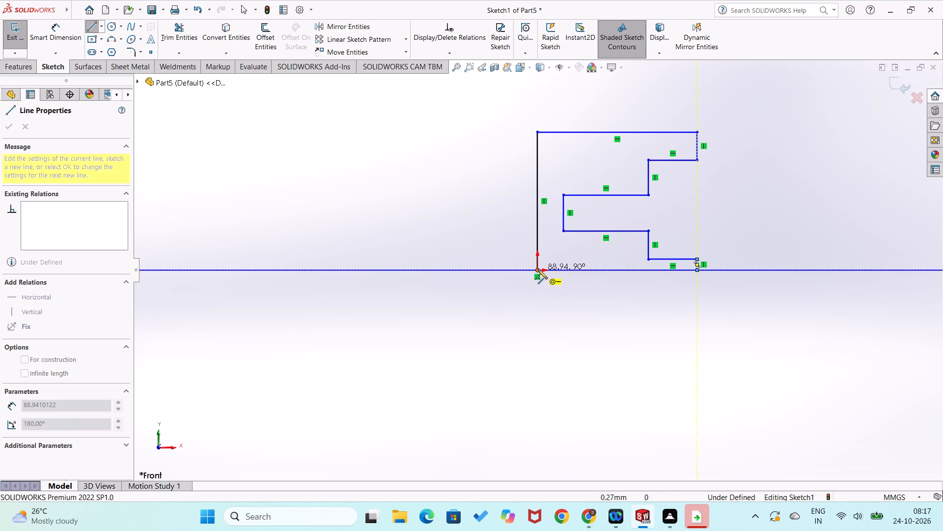
click(537, 269)
Dimension the profile's left vertical edge at 100 mm.
right_drag(508, 291, 498, 195)
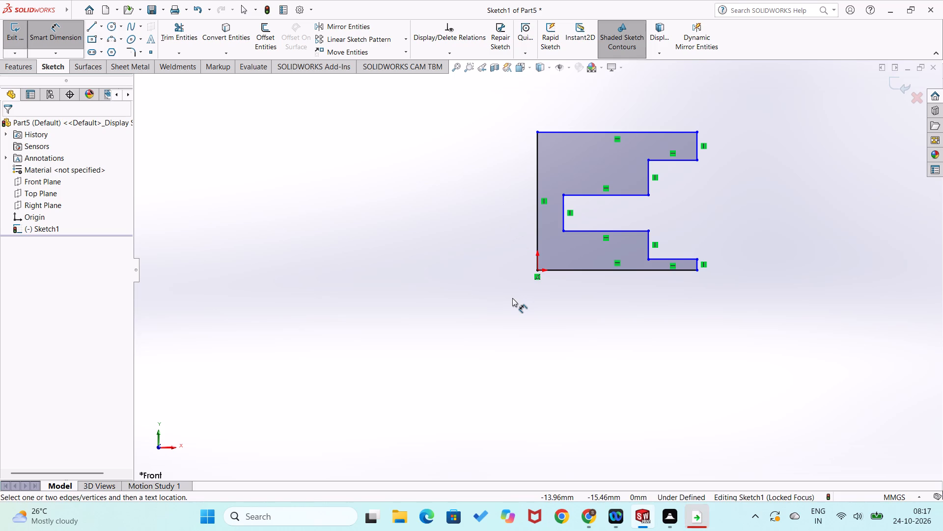
click(535, 224)
click(526, 226)
text(100)
key(Return)
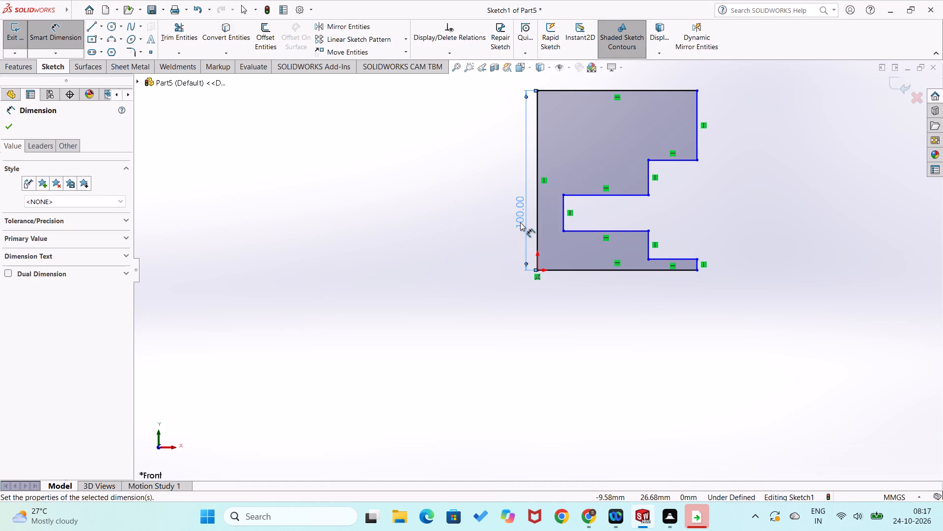
click(494, 357)
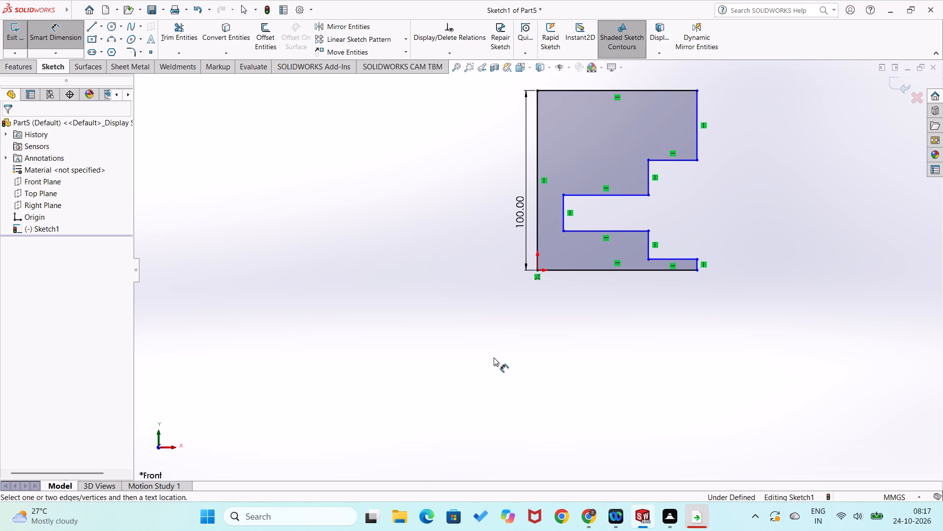
Dimension the vertical opening of the stepped slot at the profile's right side at 60 mm.
click(699, 159)
click(699, 257)
click(722, 214)
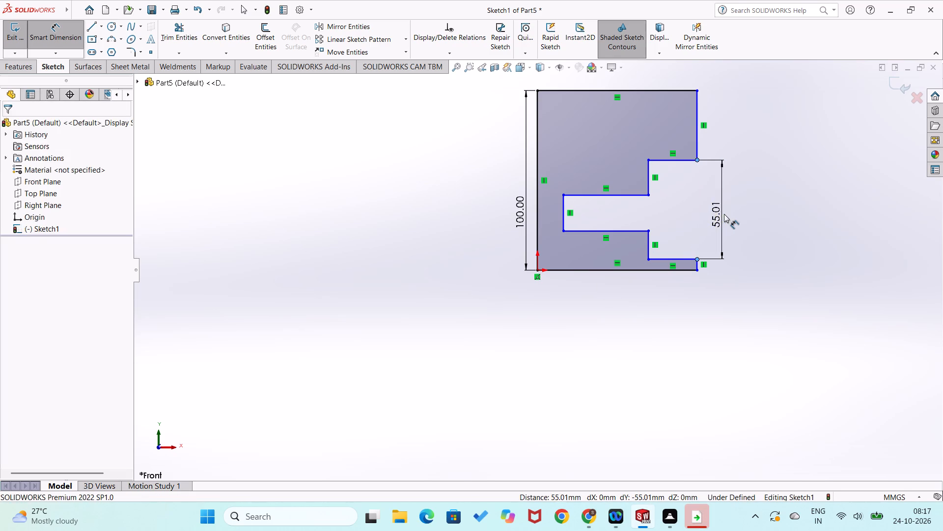
text(60)
key(Return)
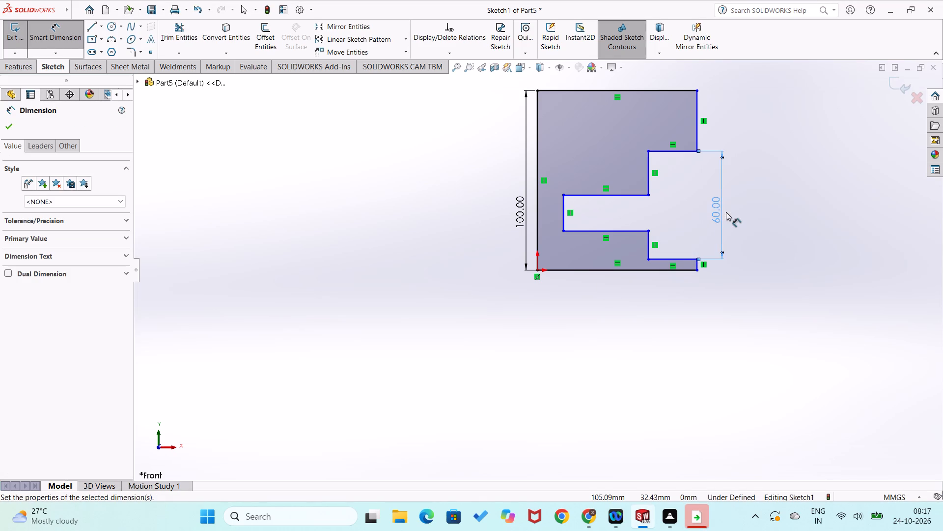
click(758, 203)
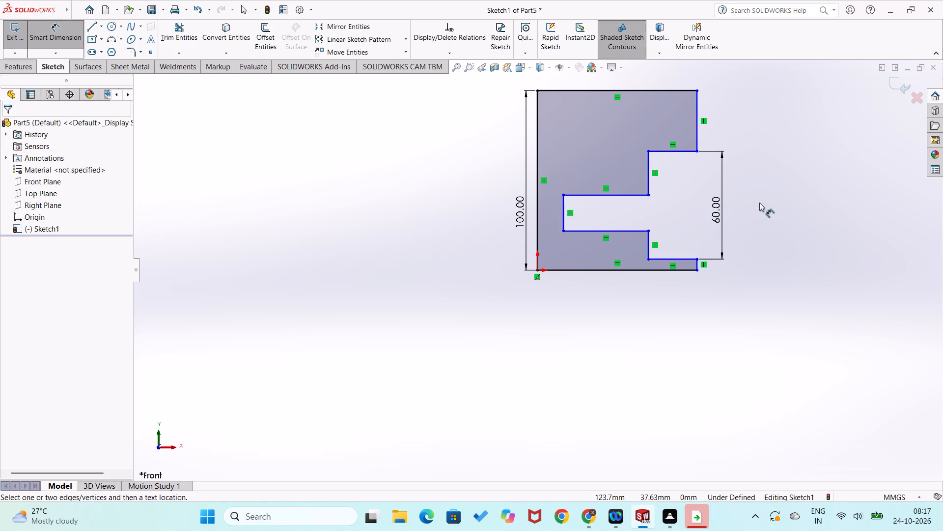
Dimension the short vertical end edges below and above the slot opening at 20 mm each.
click(697, 265)
click(723, 267)
text(20)
key(Return)
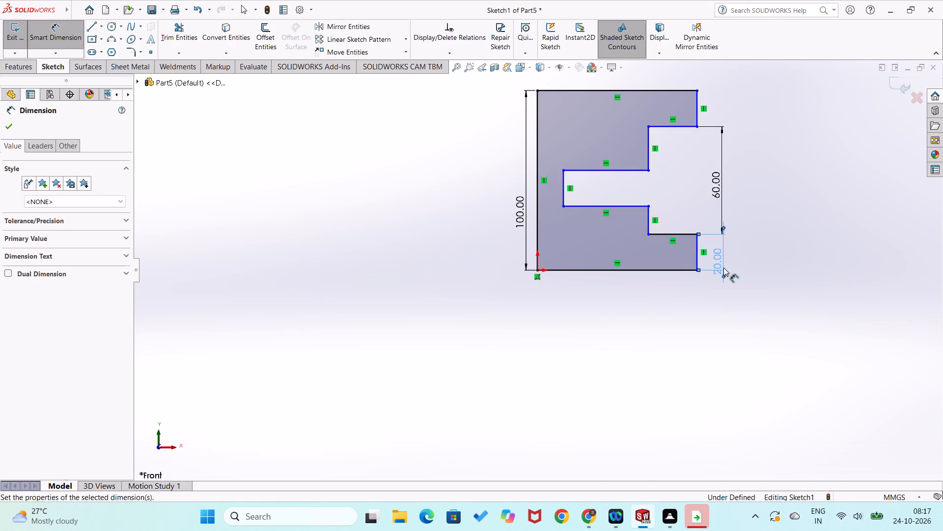
click(694, 116)
click(718, 112)
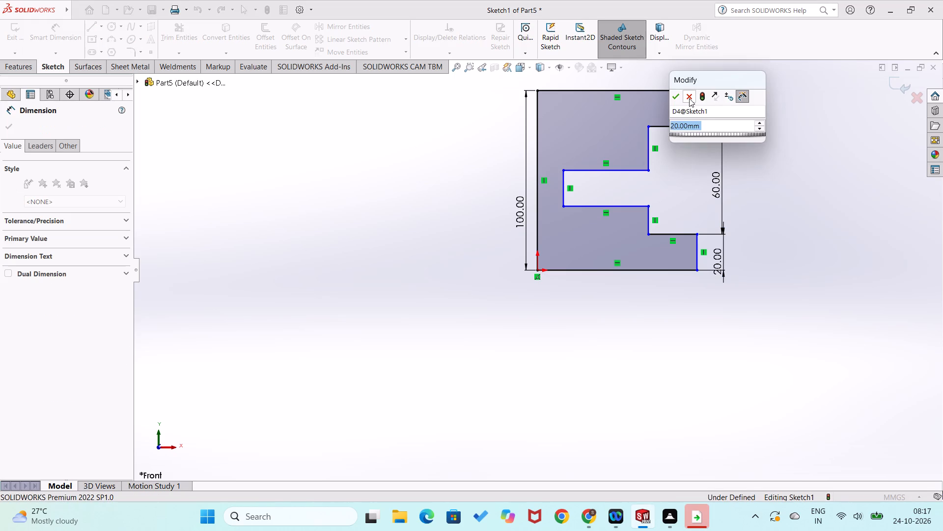
click(671, 93)
click(754, 175)
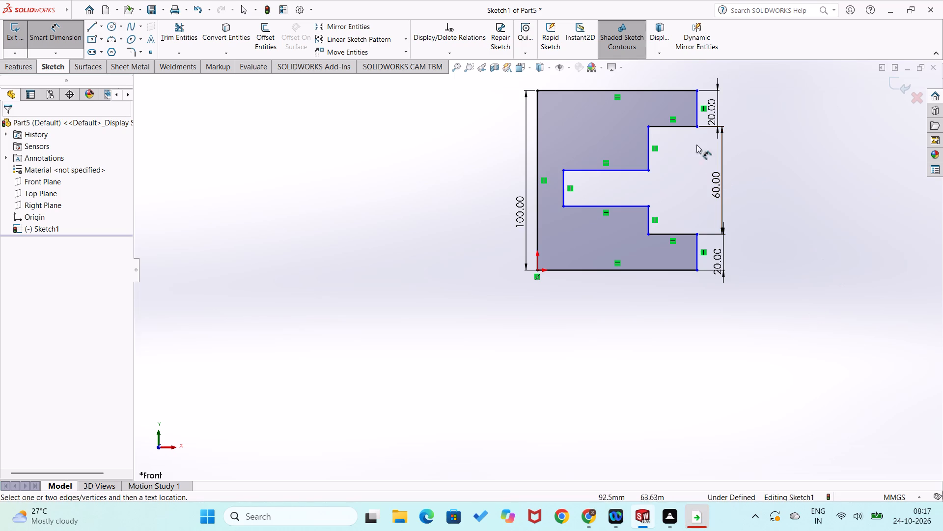
Dimension the profile's bottom horizontal edge at 140 mm.
click(648, 269)
click(647, 289)
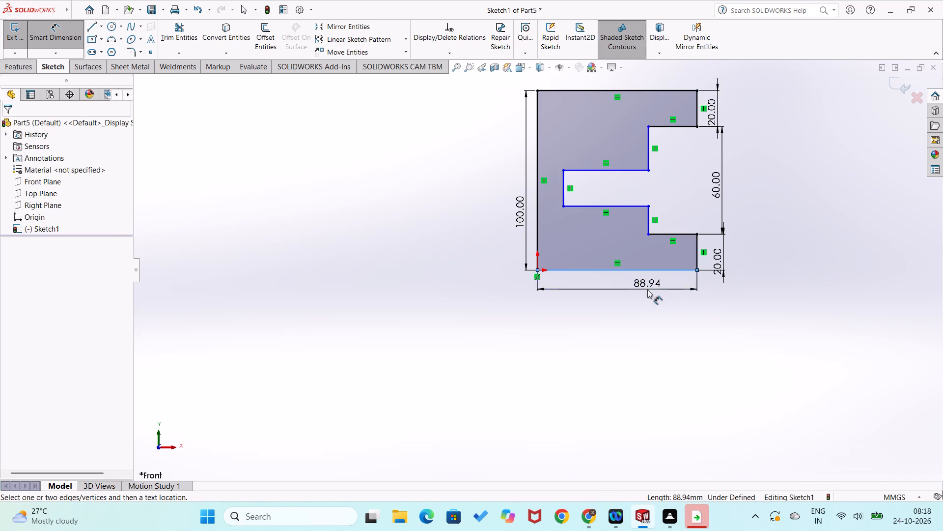
text(140.)
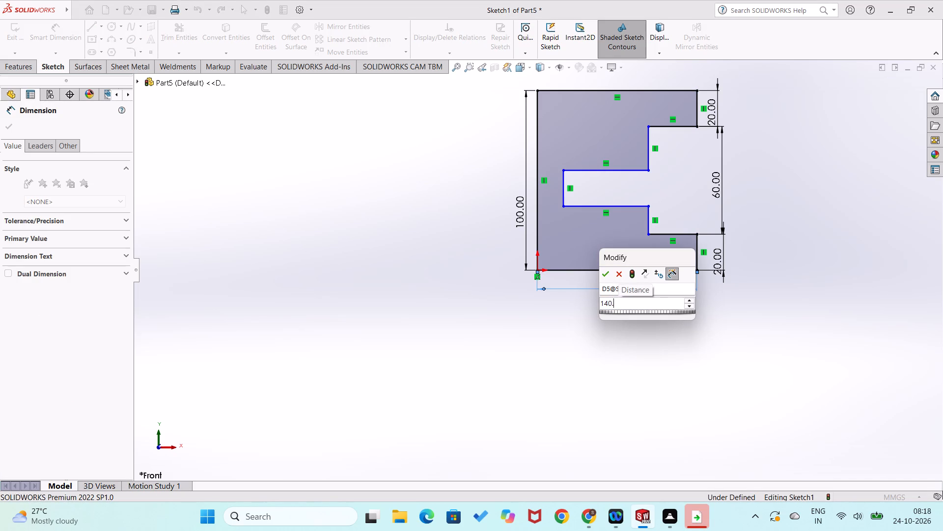
key(BackSpace)
key(Return)
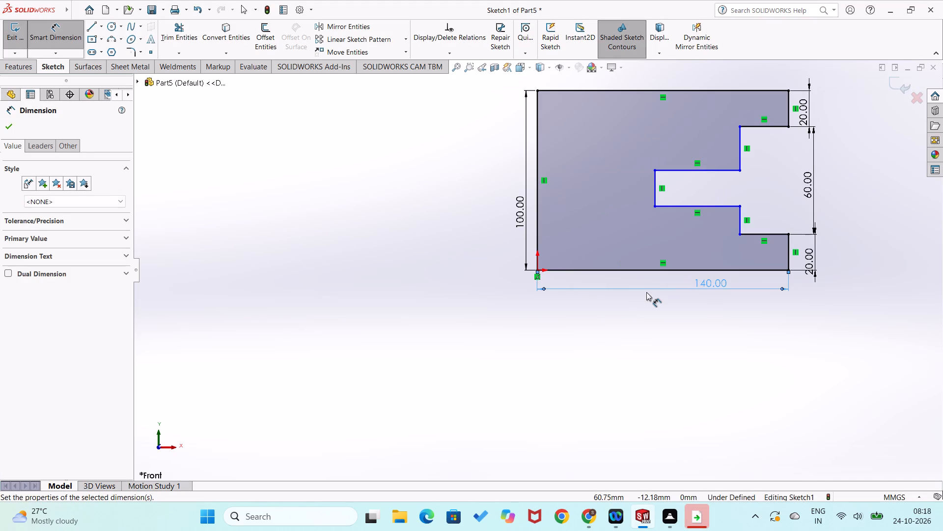
click(629, 375)
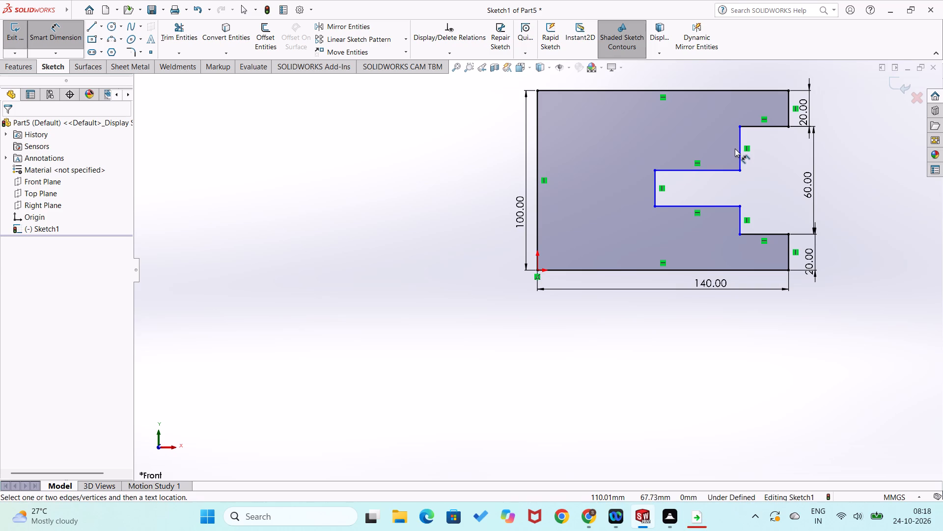
Dimension the horizontal distance from the narrow slot's upper inner corner to the profile's upper right corner at 120 mm.
click(654, 172)
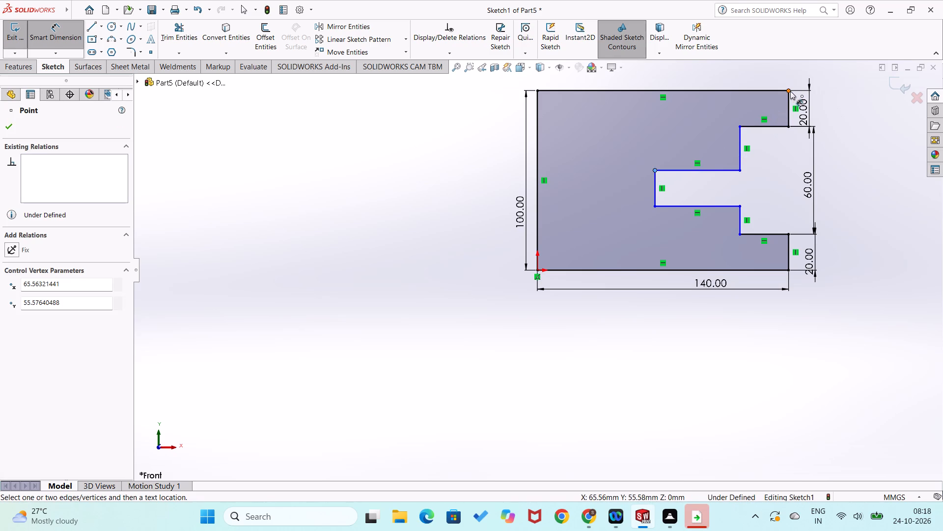
click(790, 90)
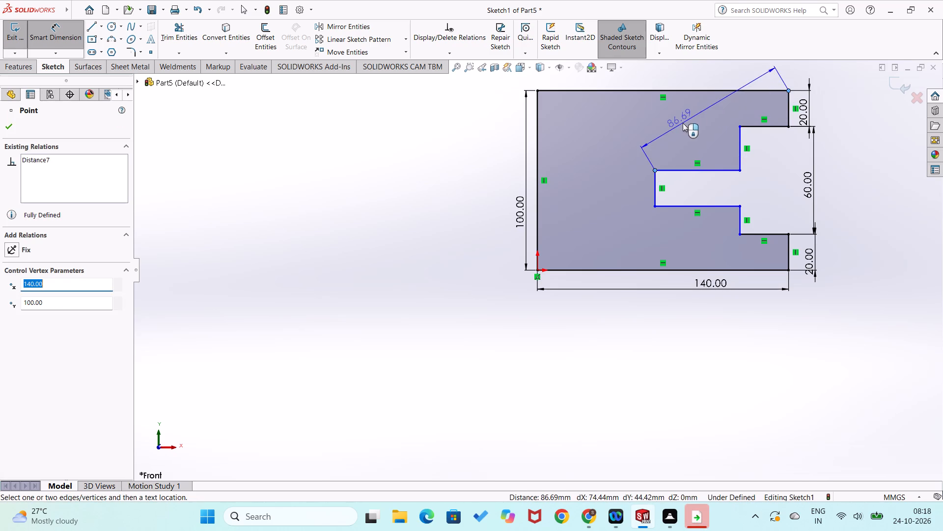
click(656, 236)
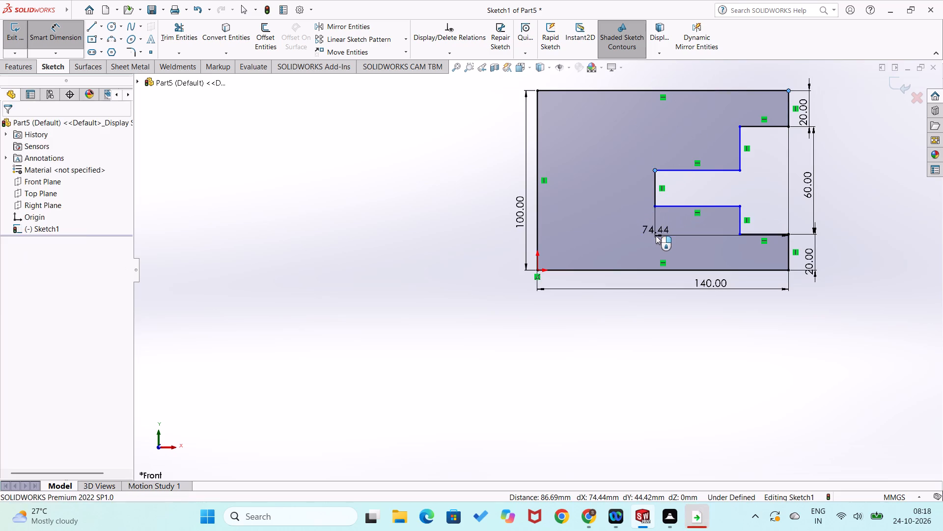
text(120)
key(Return)
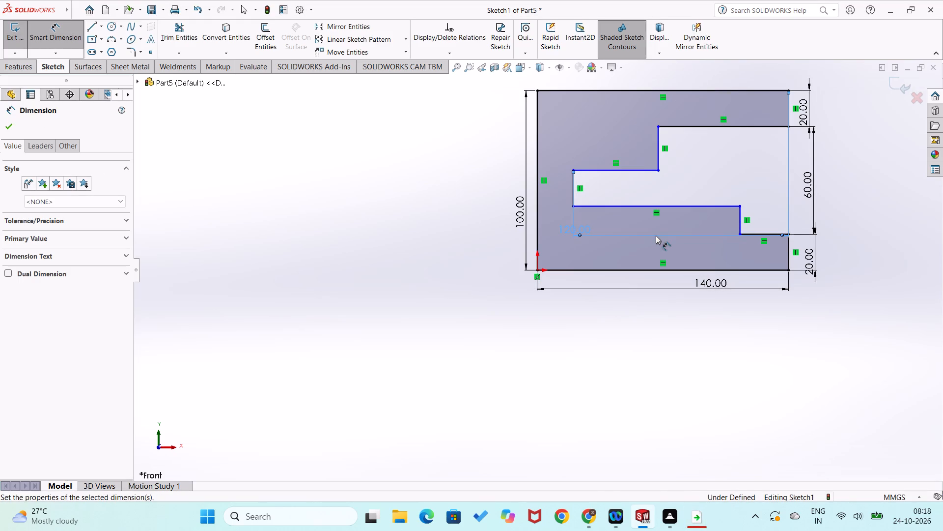
click(568, 346)
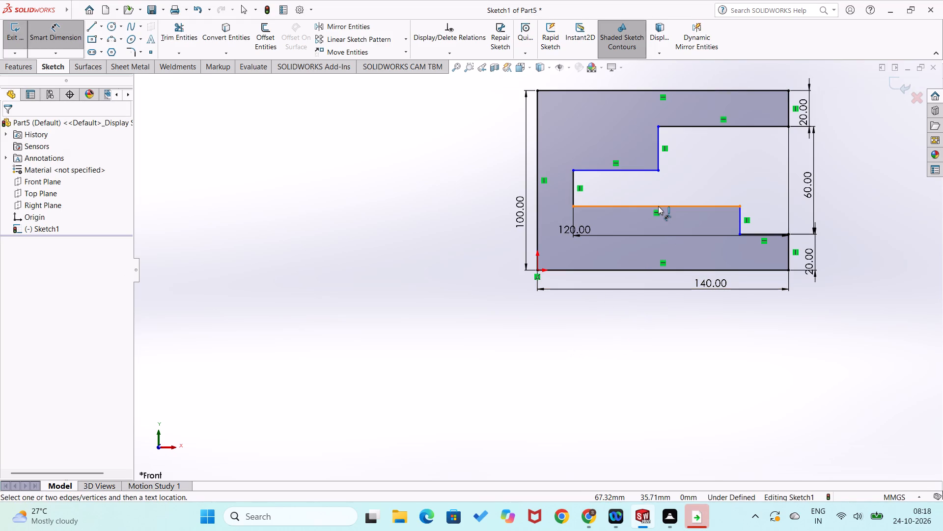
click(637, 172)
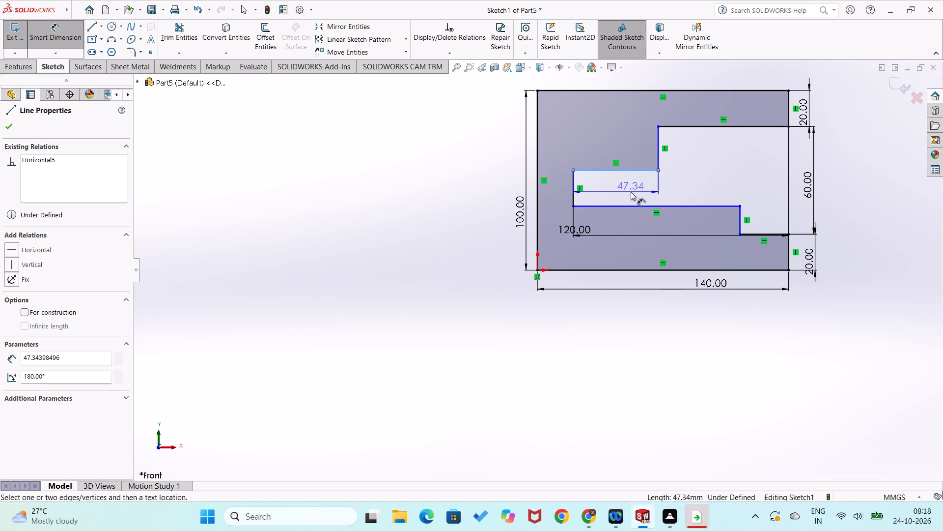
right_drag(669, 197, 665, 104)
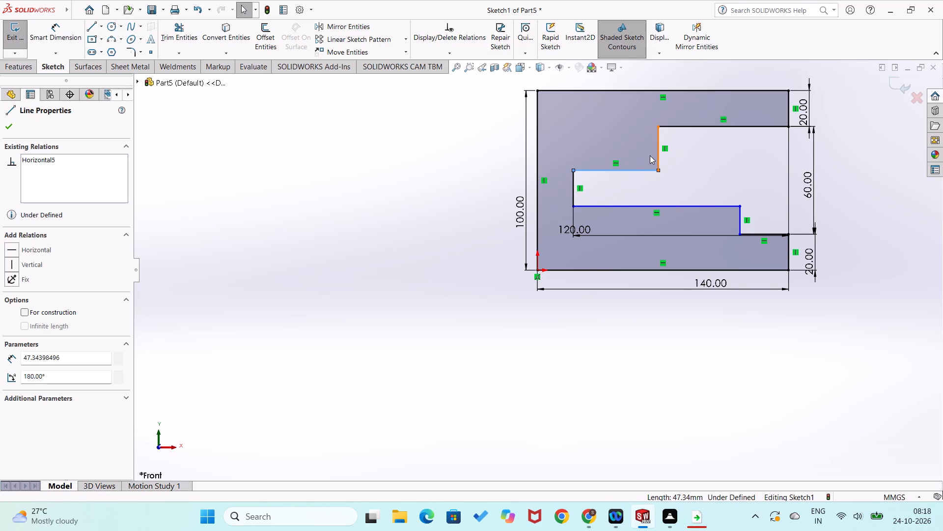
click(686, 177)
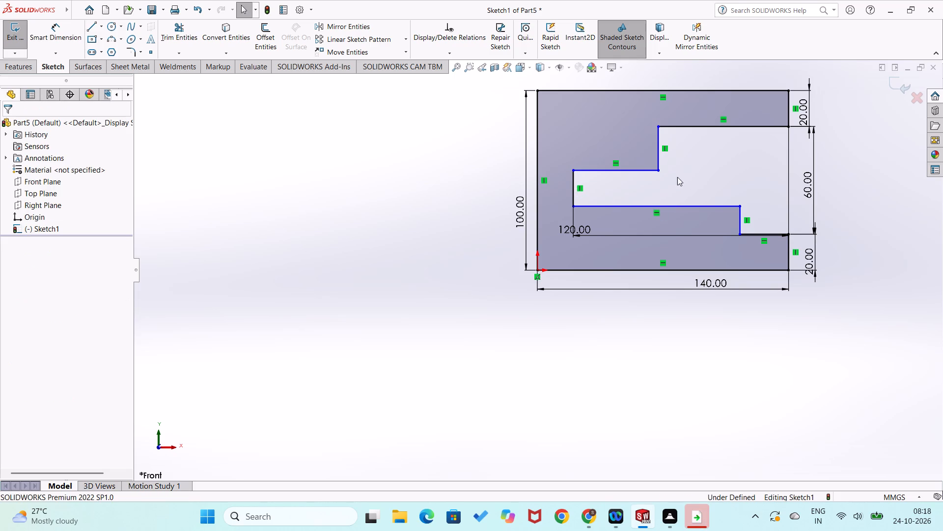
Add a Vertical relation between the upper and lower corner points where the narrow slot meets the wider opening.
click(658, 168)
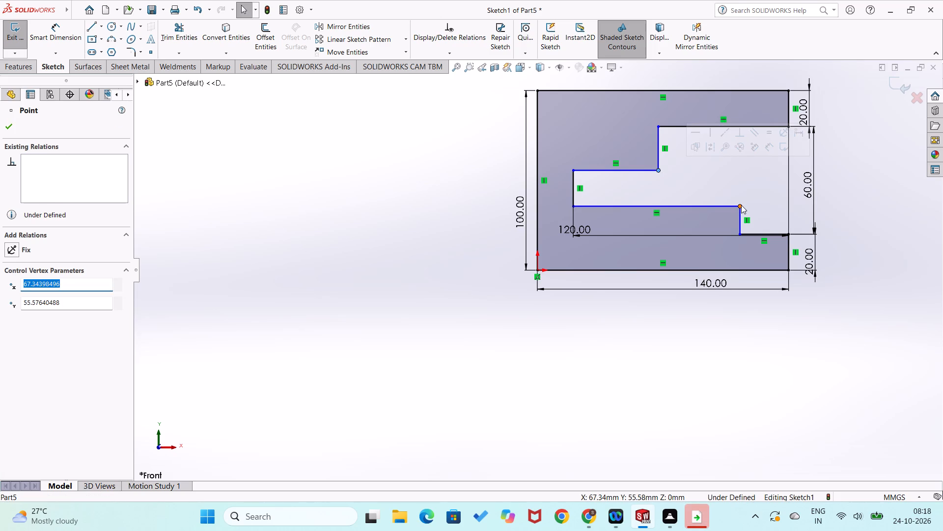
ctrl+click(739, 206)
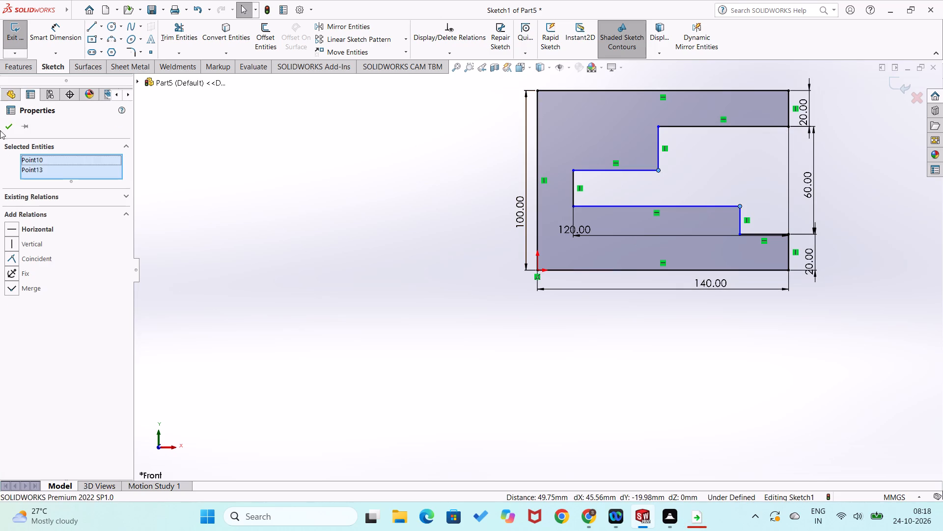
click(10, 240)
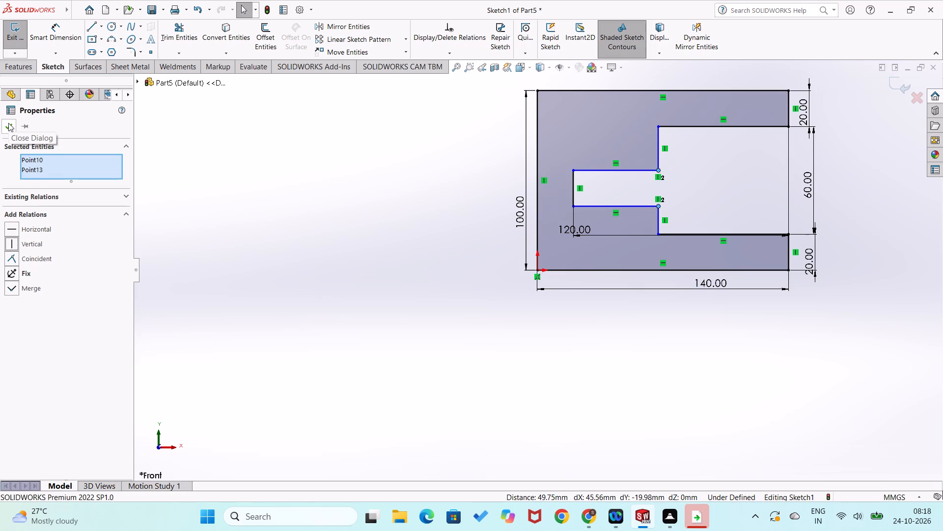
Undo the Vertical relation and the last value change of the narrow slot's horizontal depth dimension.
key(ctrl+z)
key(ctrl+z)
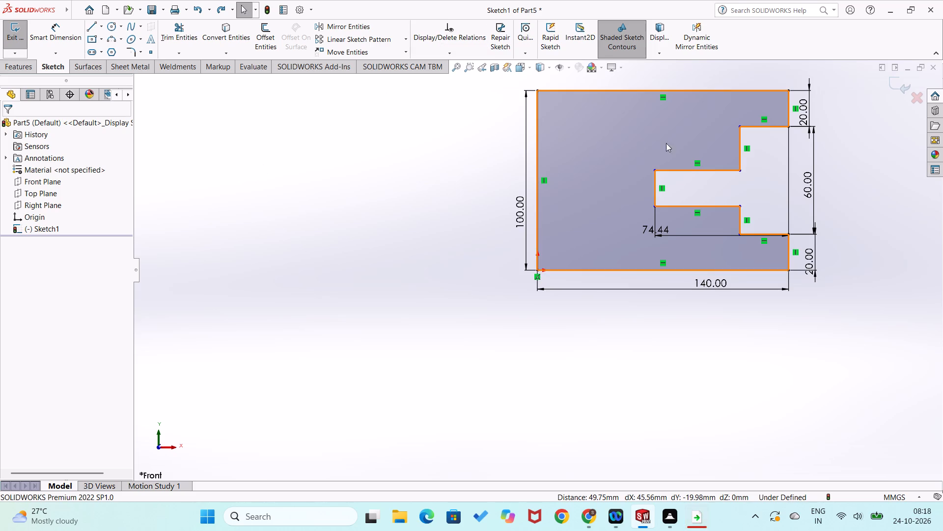
Dimension the horizontal edge along the bottom of the wide slot opening at 40 mm.
right_drag(717, 367, 717, 291)
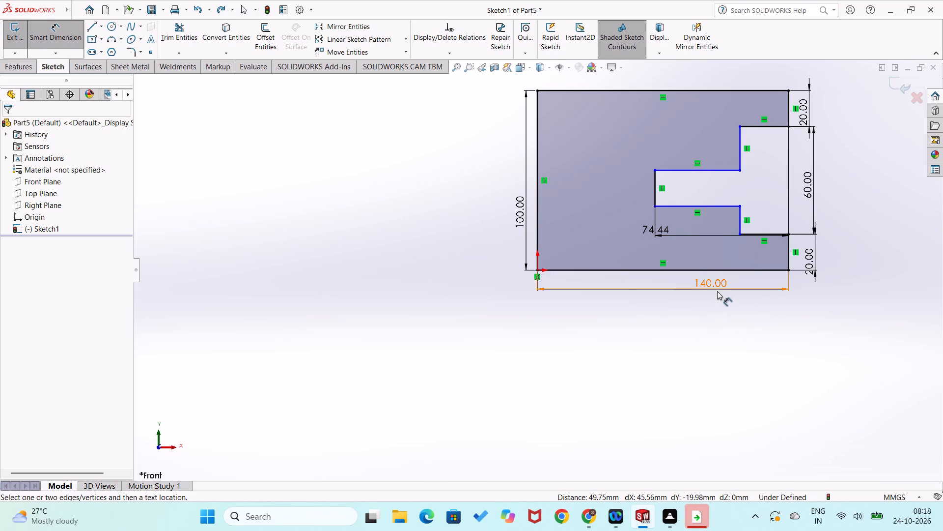
click(752, 234)
click(755, 222)
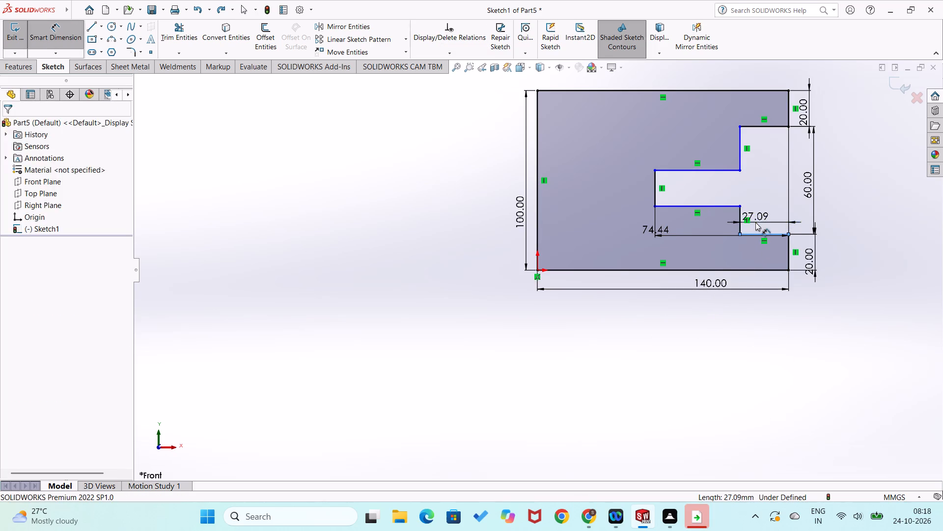
text(40)
key(Return)
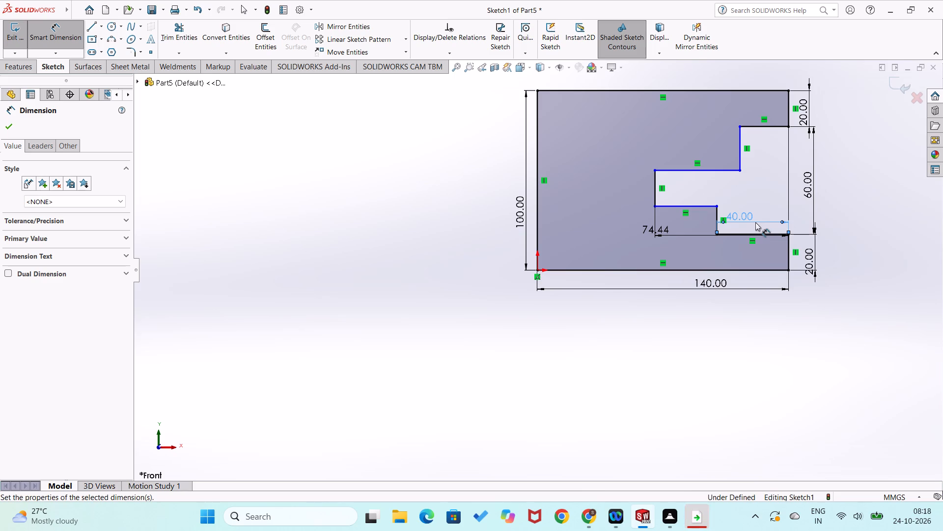
Dimension the horizontal edge along the top of the wide slot opening at 40 mm.
click(757, 127)
click(759, 146)
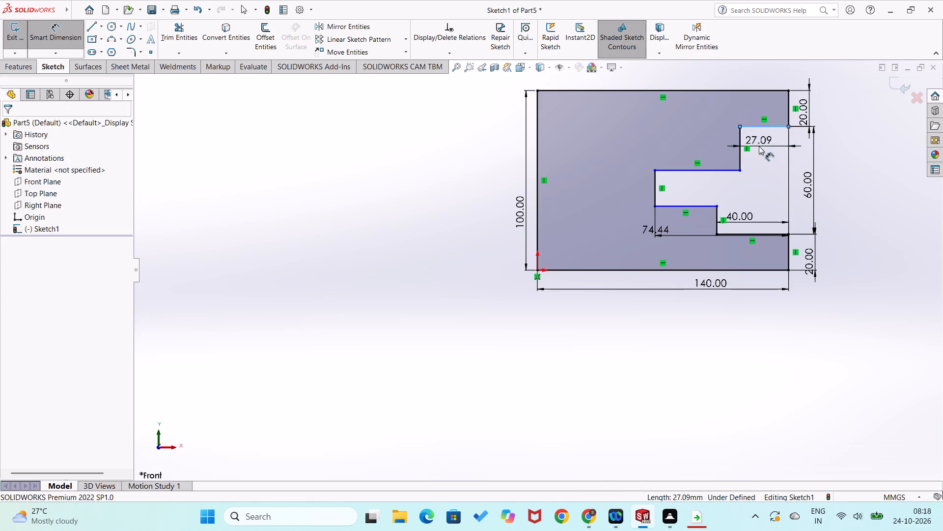
key(4)
key(0)
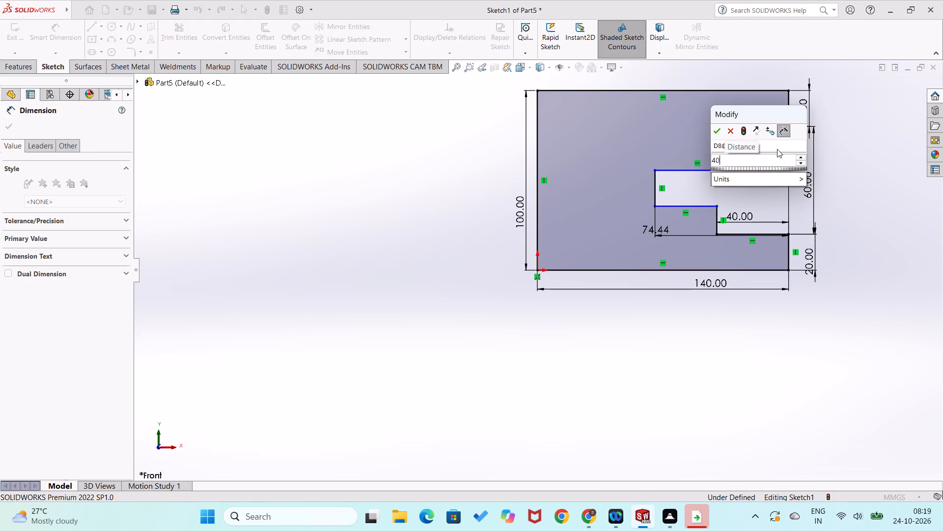
key(Return)
click(848, 244)
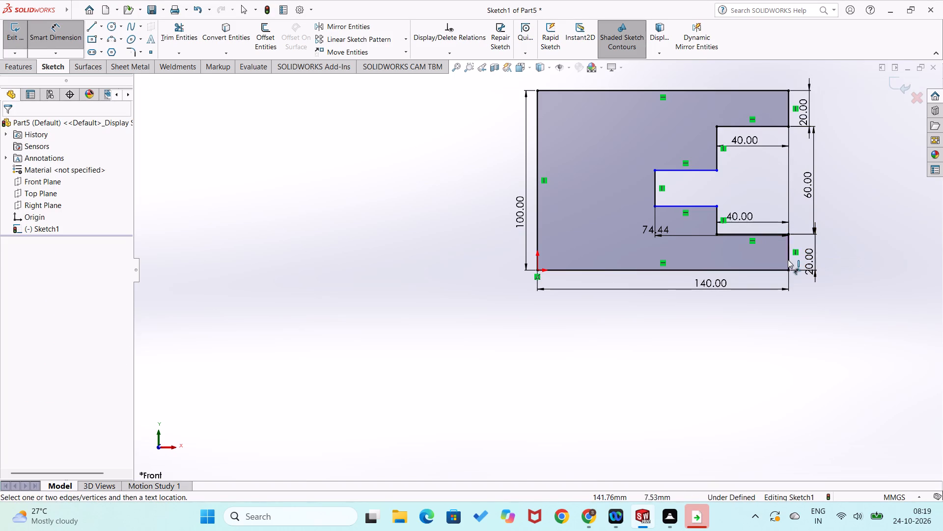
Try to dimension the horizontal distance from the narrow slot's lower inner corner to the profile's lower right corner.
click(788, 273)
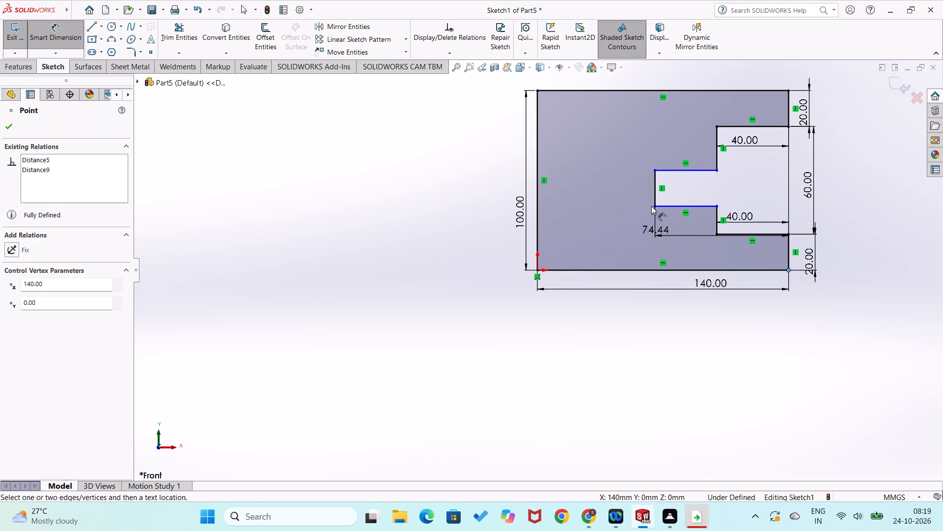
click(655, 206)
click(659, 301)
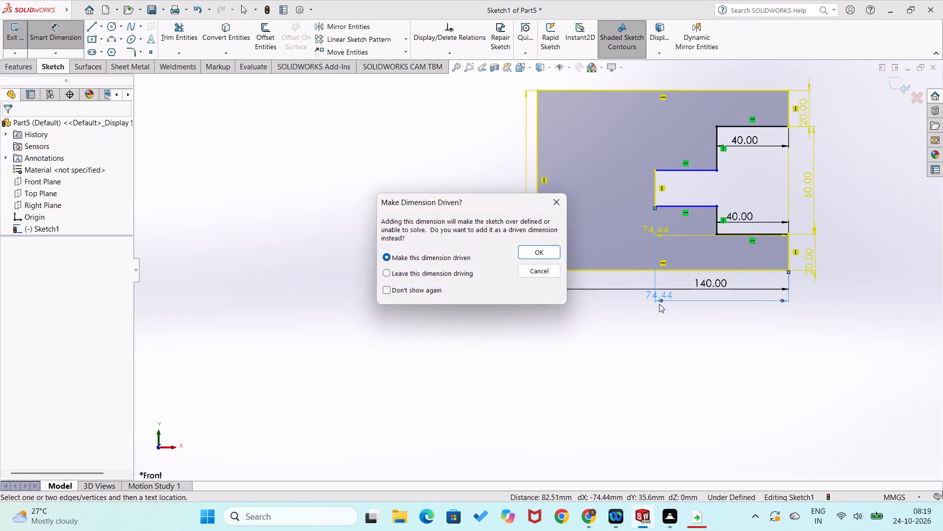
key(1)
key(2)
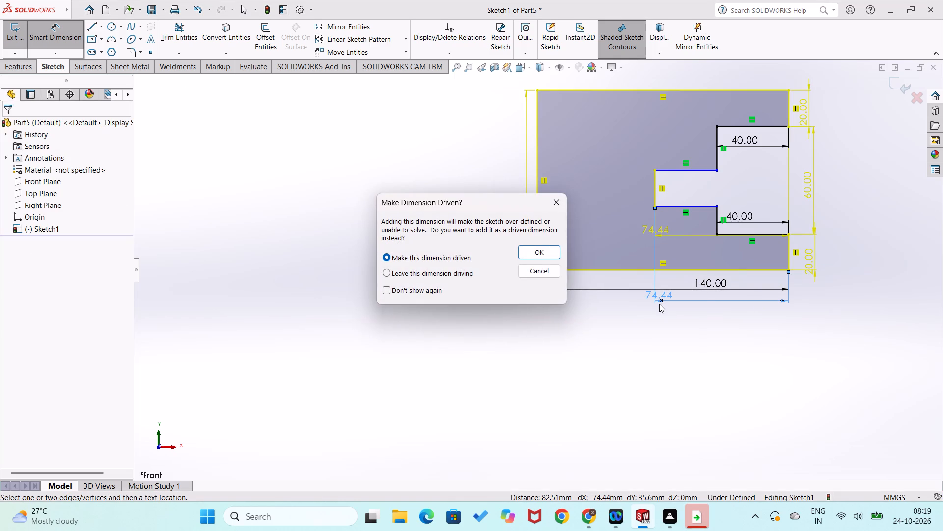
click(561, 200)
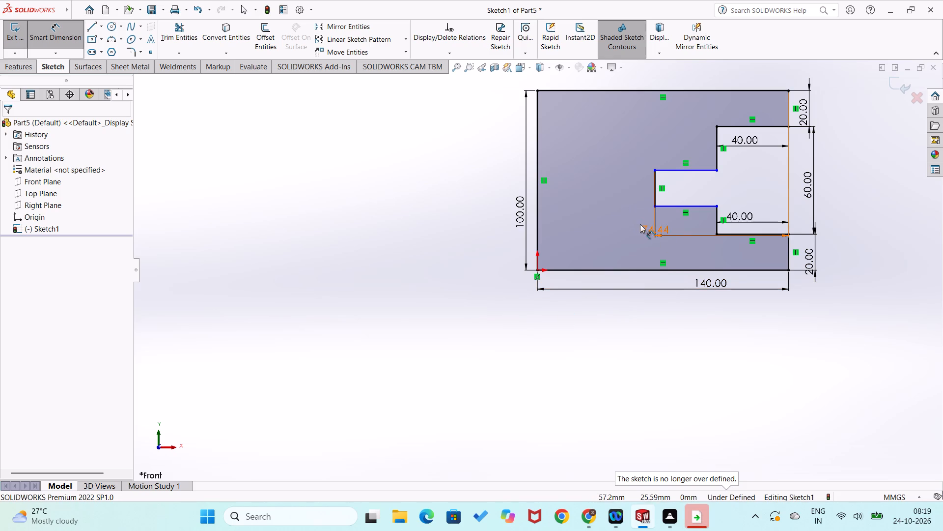
Delete the existing 74.44 mm horizontal dimension from the narrow slot's inner end to the profile's right side.
double_click(652, 232)
click(653, 232)
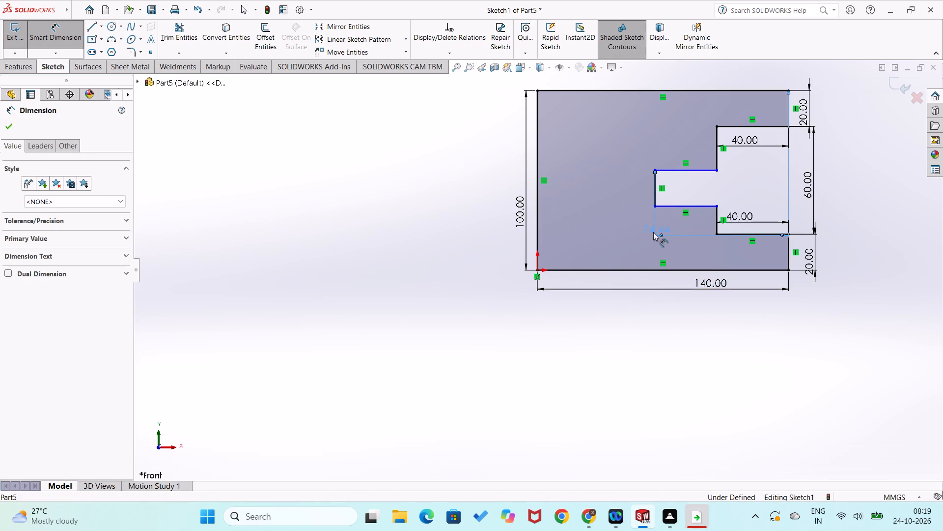
key(Delete)
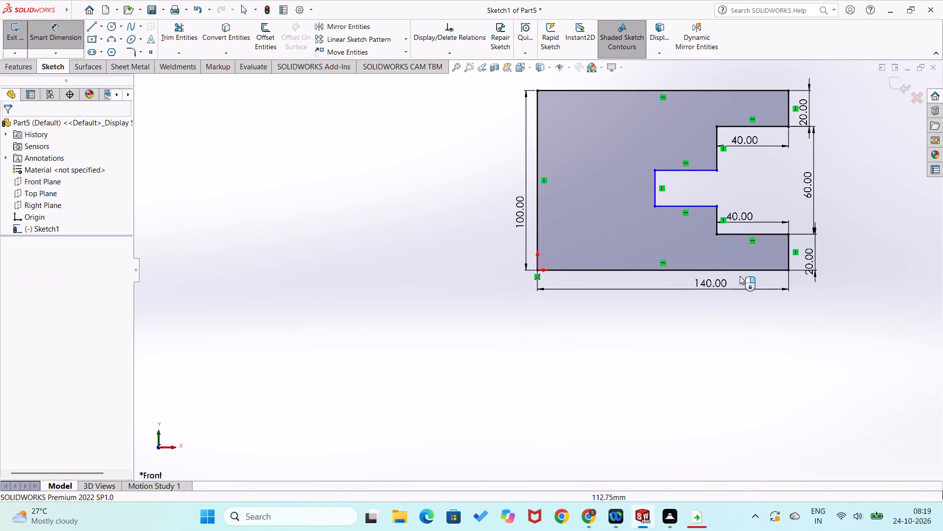
Dimension the horizontal distance from the narrow slot's lower inner corner to the profile's lower right corner at 120 mm.
right_drag(756, 376, 787, 311)
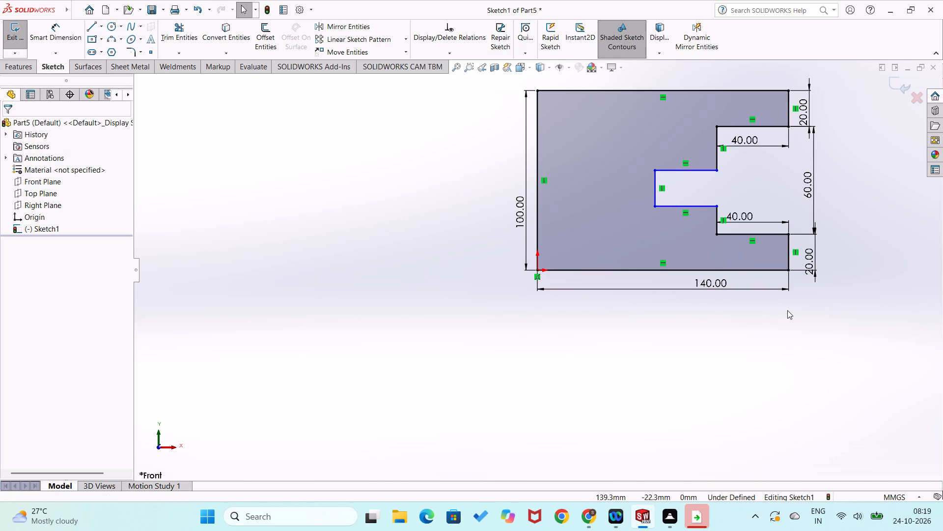
right_drag(797, 361, 808, 317)
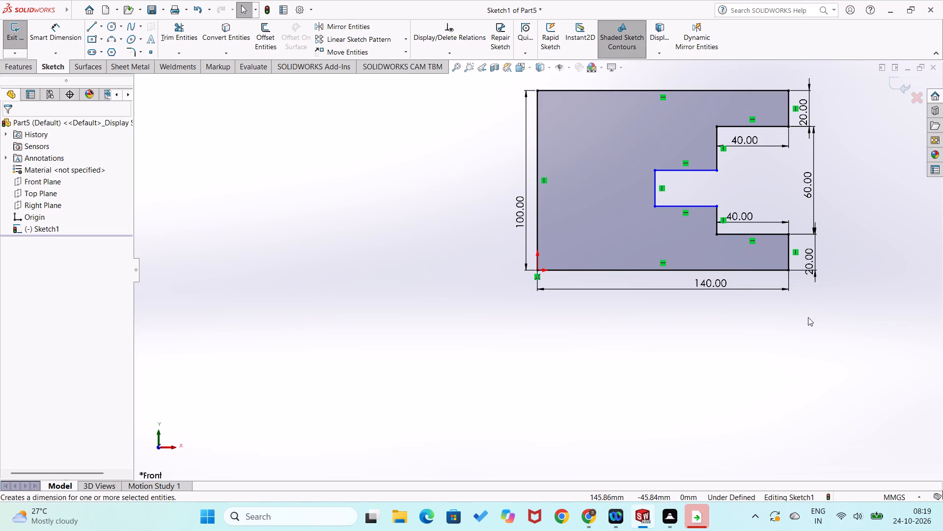
right_drag(808, 317, 853, 240)
click(790, 271)
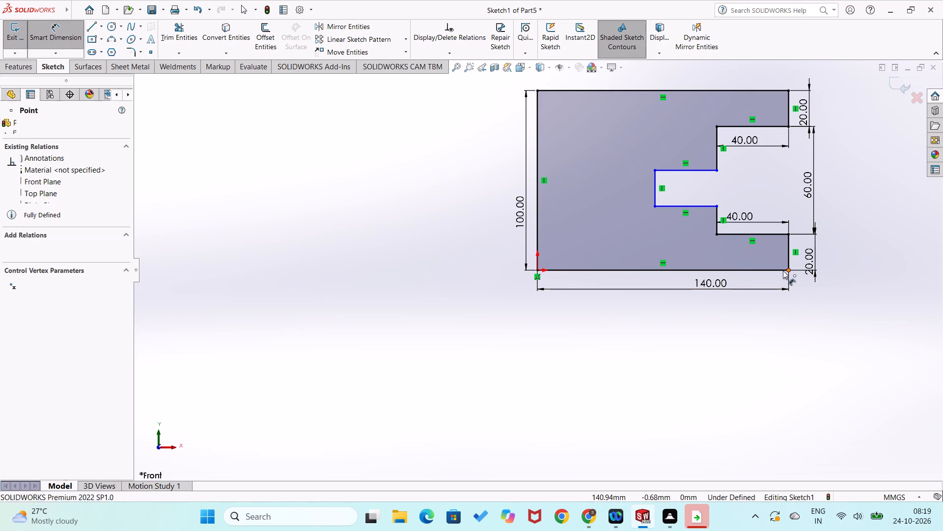
click(654, 206)
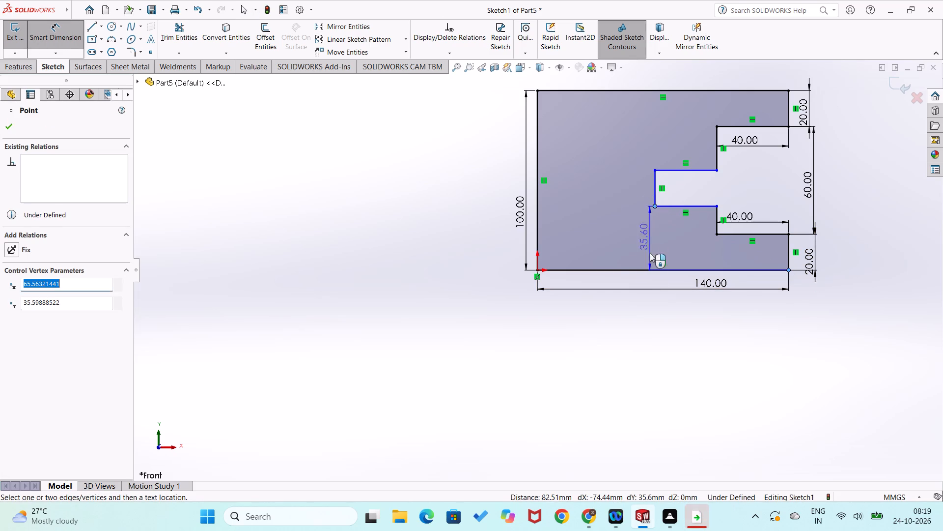
click(667, 312)
text(120)
key(Return)
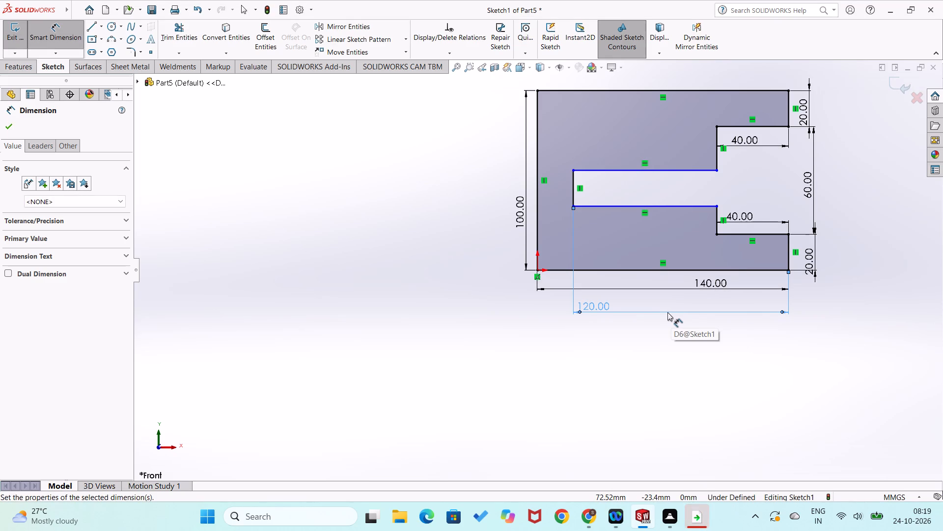
click(638, 366)
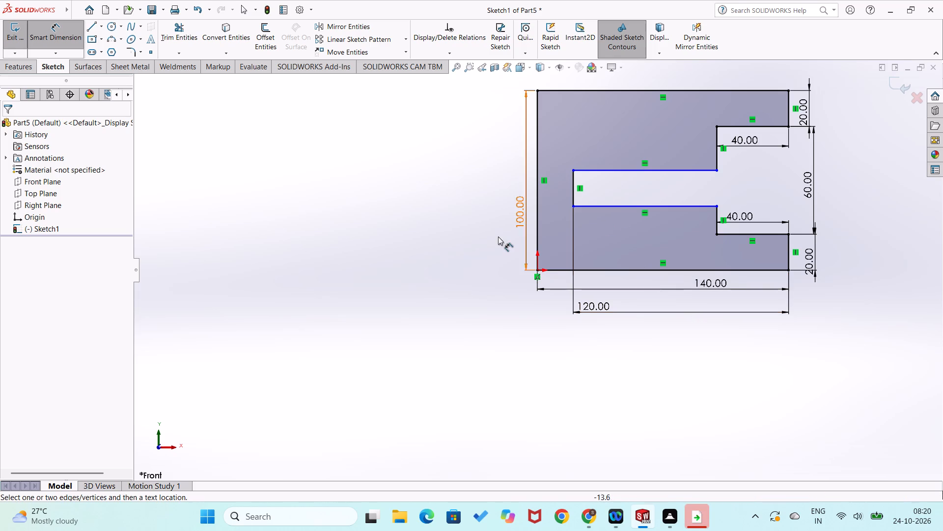
click(490, 362)
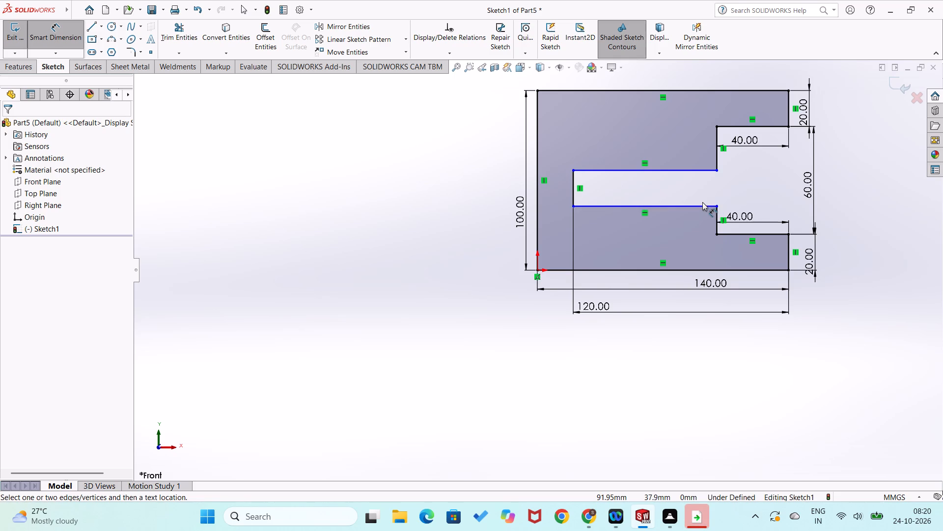
Dimension the vertical distance between the narrow slot's upper and lower edges at 20 mm.
click(702, 204)
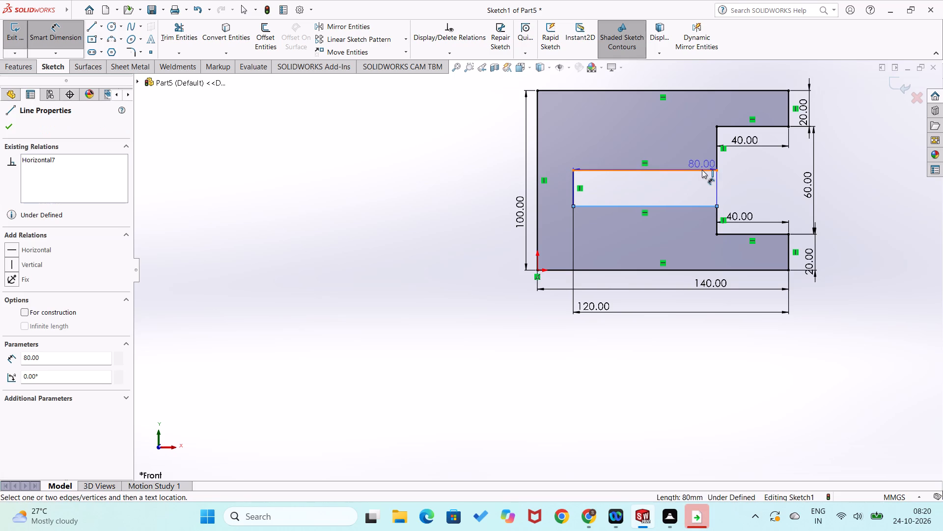
click(702, 170)
click(702, 182)
text(20)
key(Return)
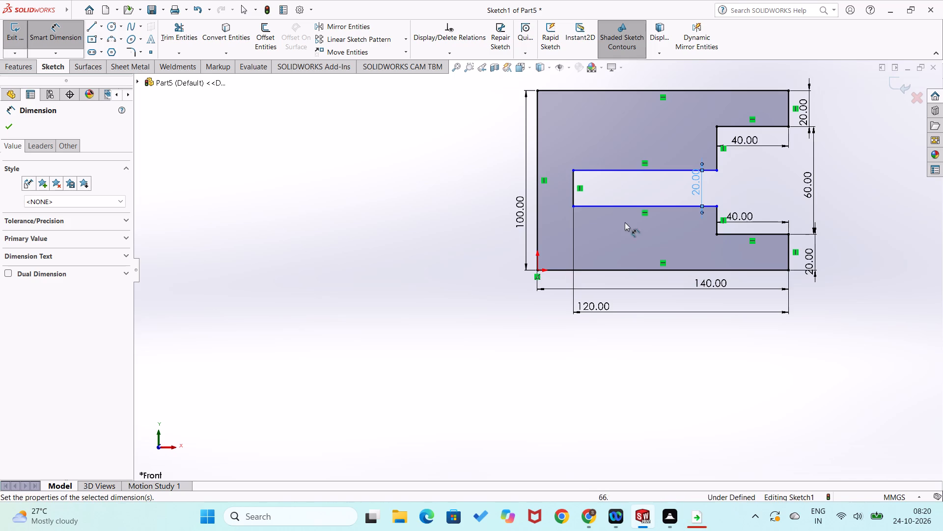
click(483, 325)
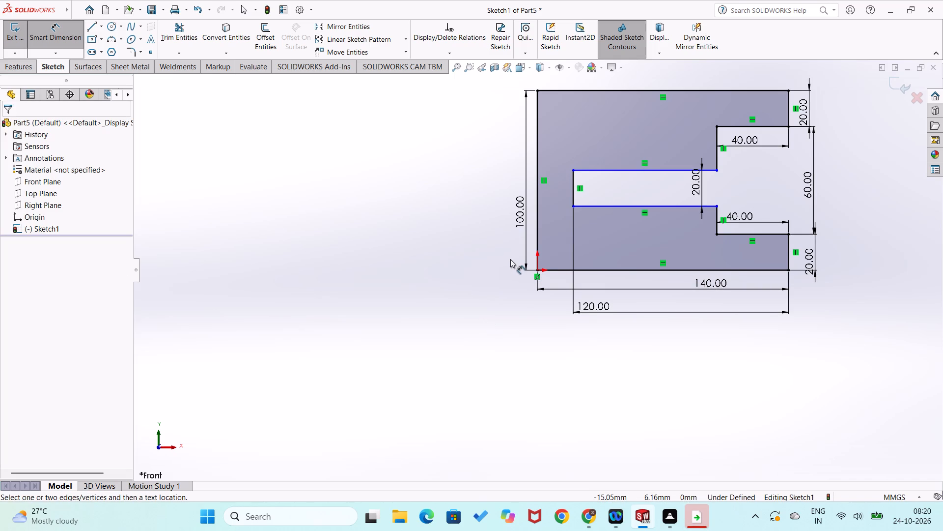
key(Escape)
key(Escape)
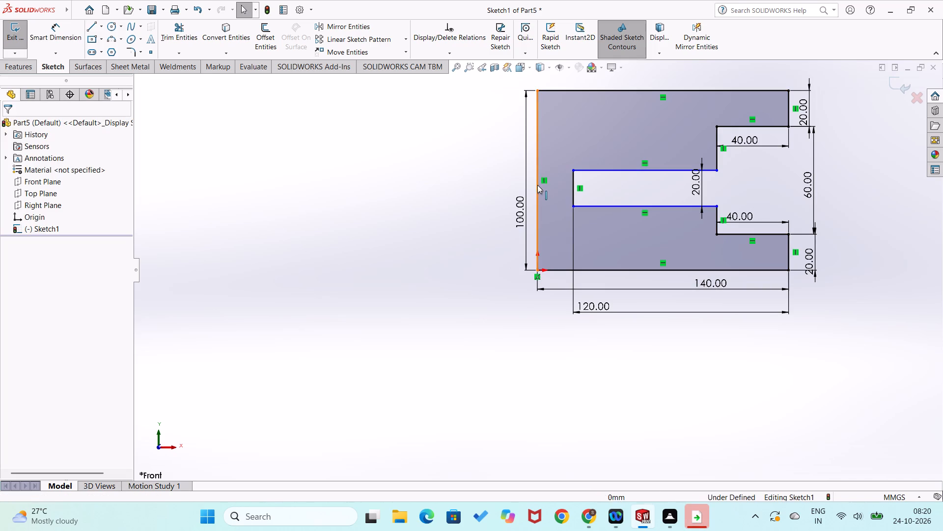
Add a Horizontal relation between the midpoints of the profile's left edge and the narrow slot's inner vertical edge.
click(535, 182)
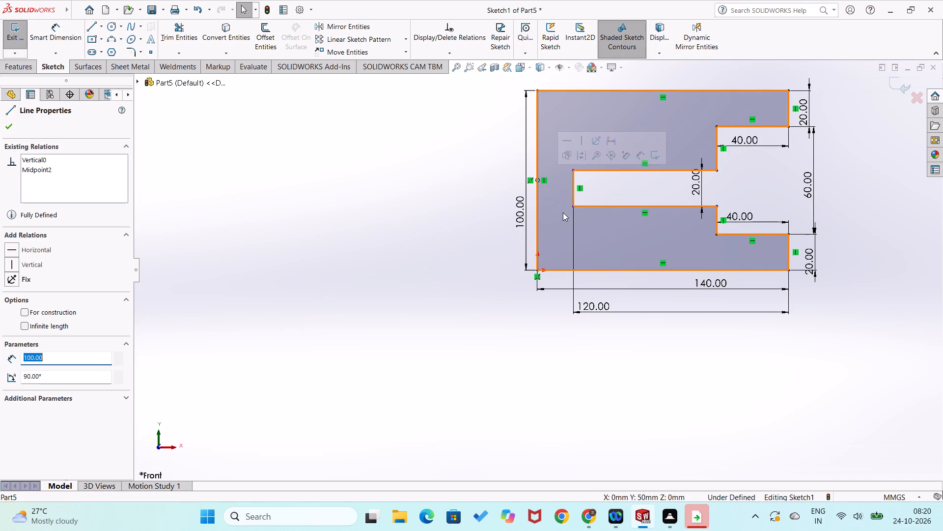
ctrl+click(572, 188)
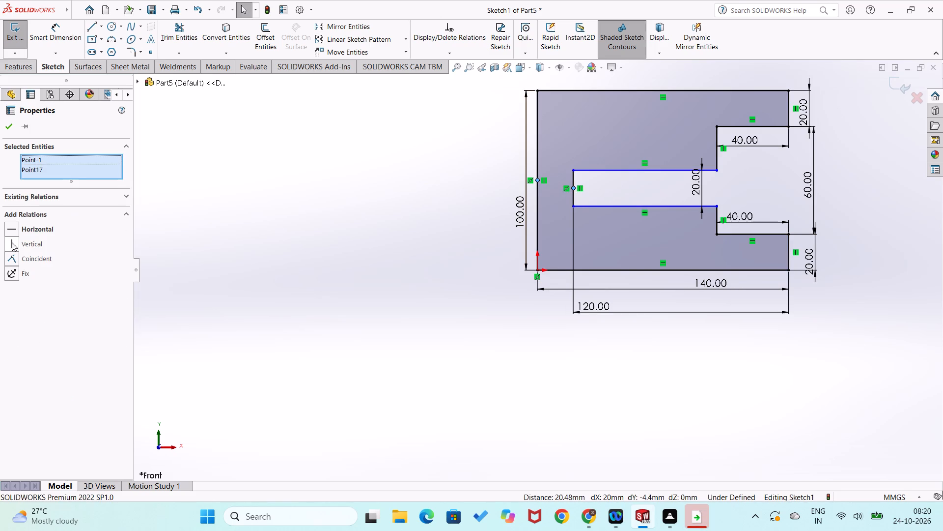
click(11, 228)
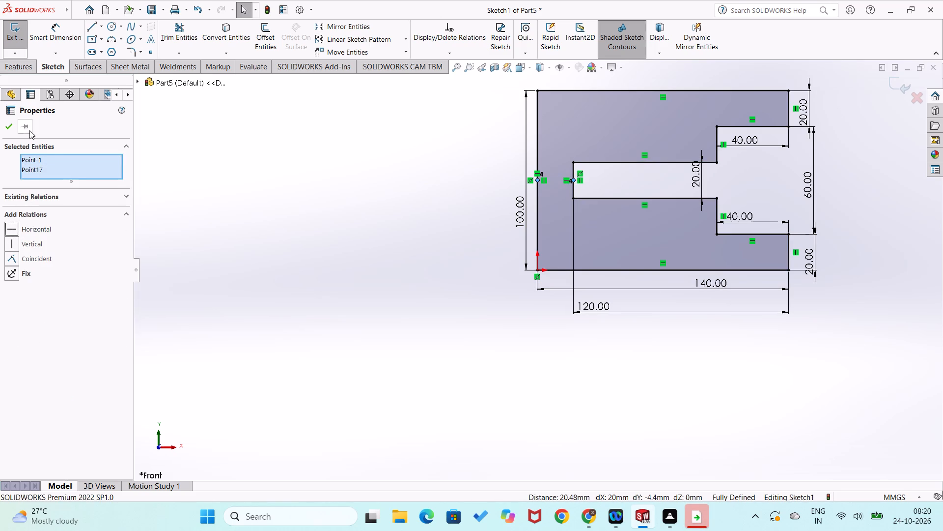
click(8, 127)
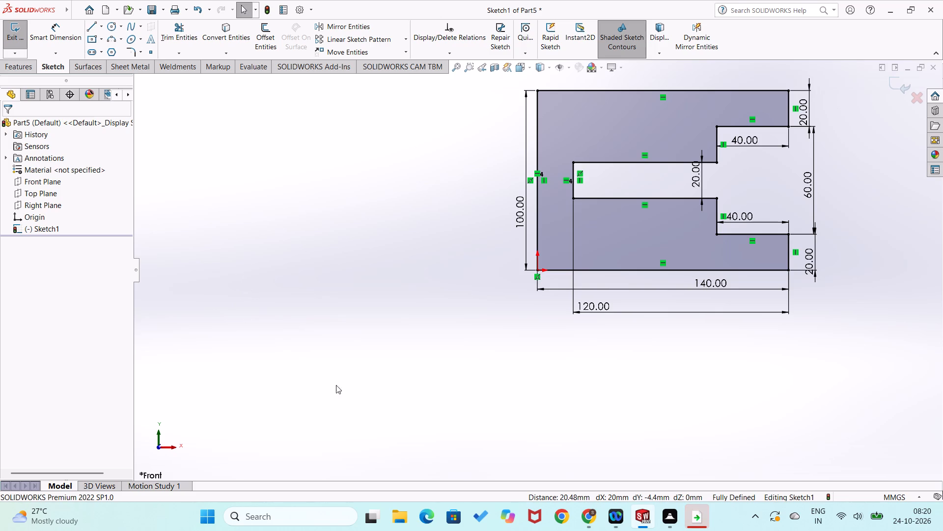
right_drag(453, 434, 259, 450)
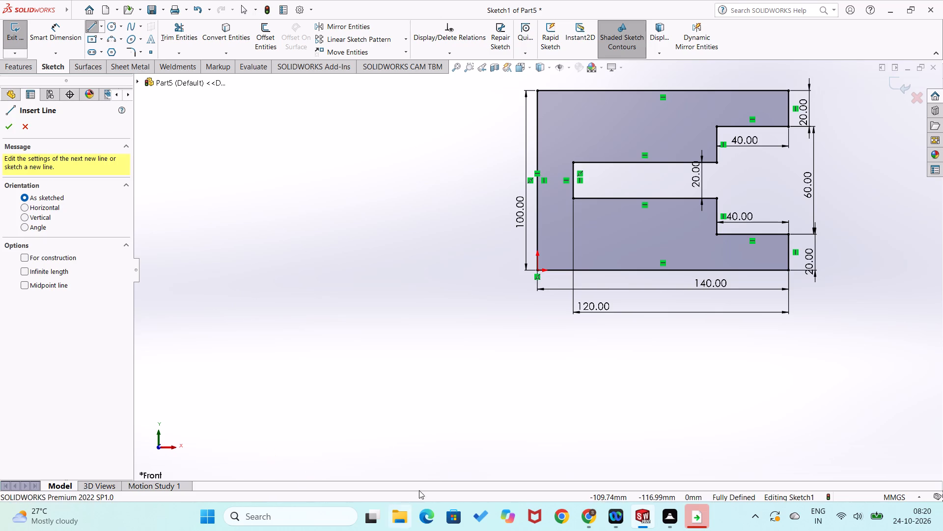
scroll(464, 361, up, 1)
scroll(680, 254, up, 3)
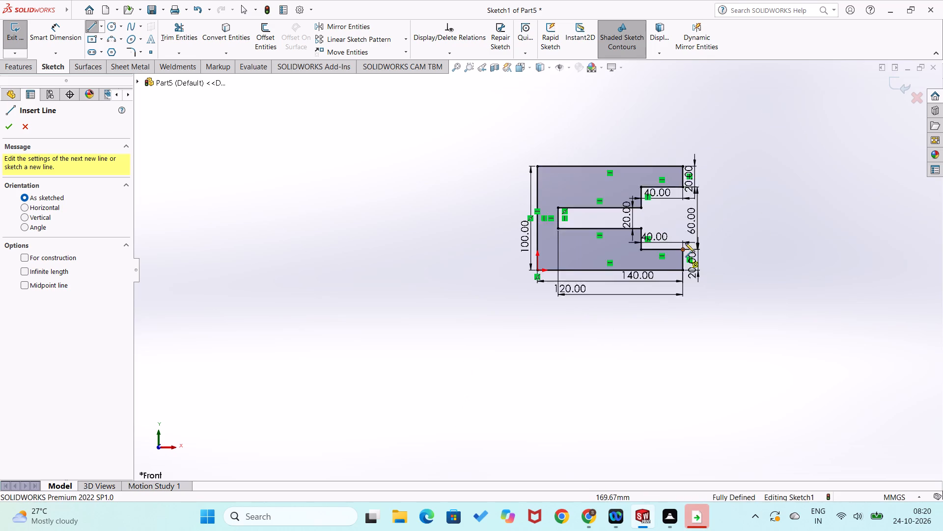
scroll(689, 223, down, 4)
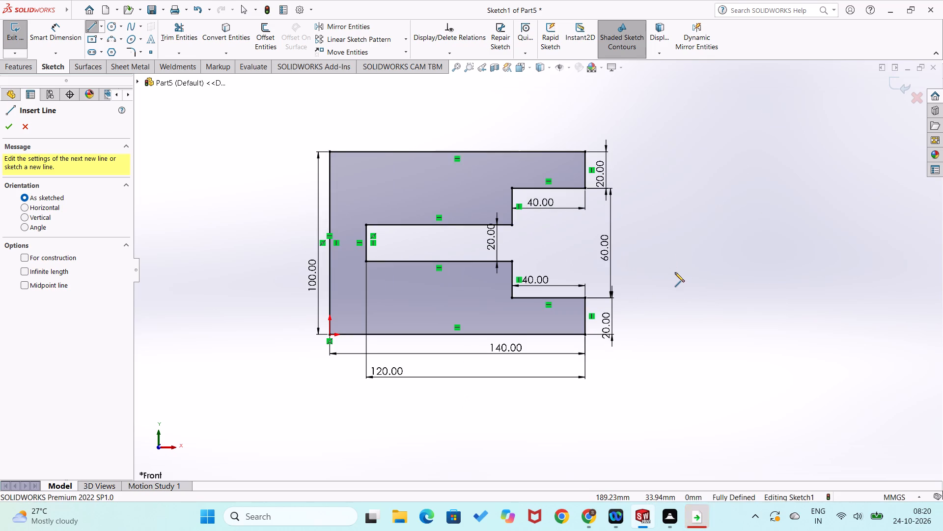
Close the current part without saving its changes.
click(937, 67)
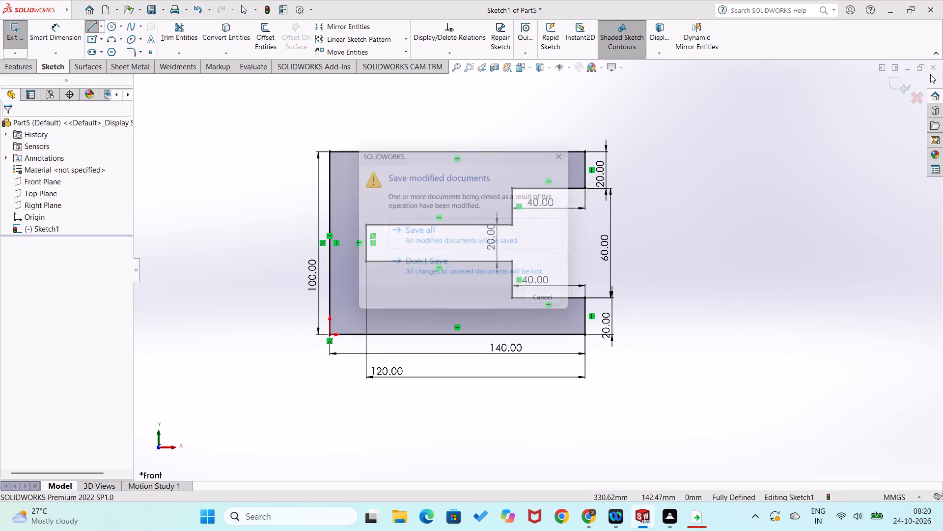
click(500, 272)
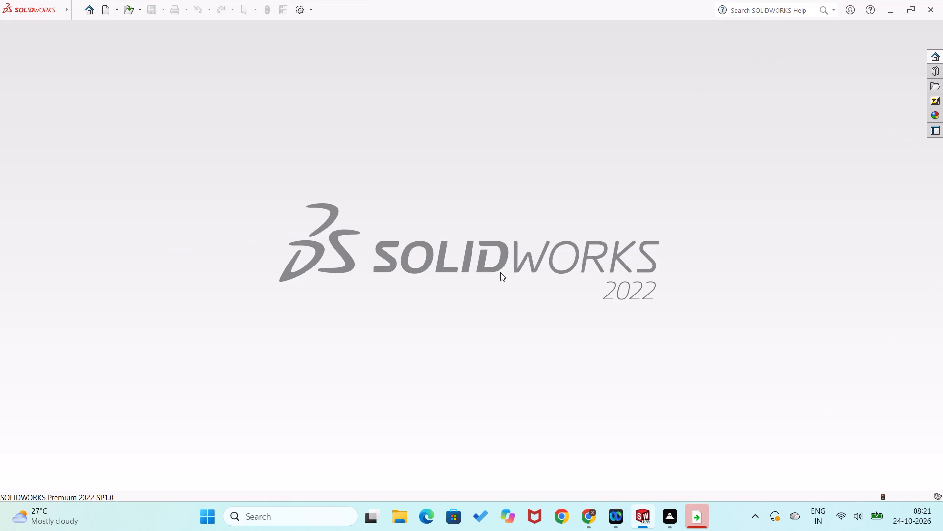
Create a new part and open a sketch on its Front Plane.
click(43, 107)
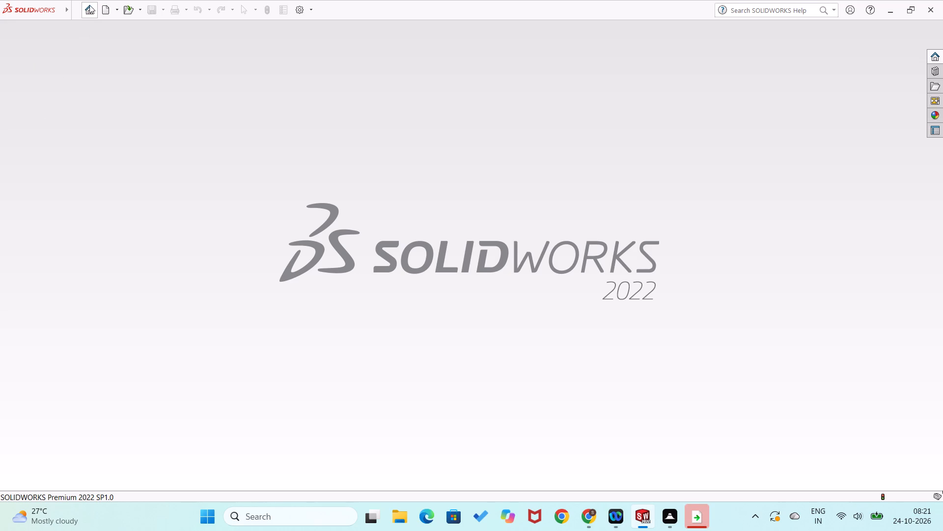
click(89, 5)
click(252, 141)
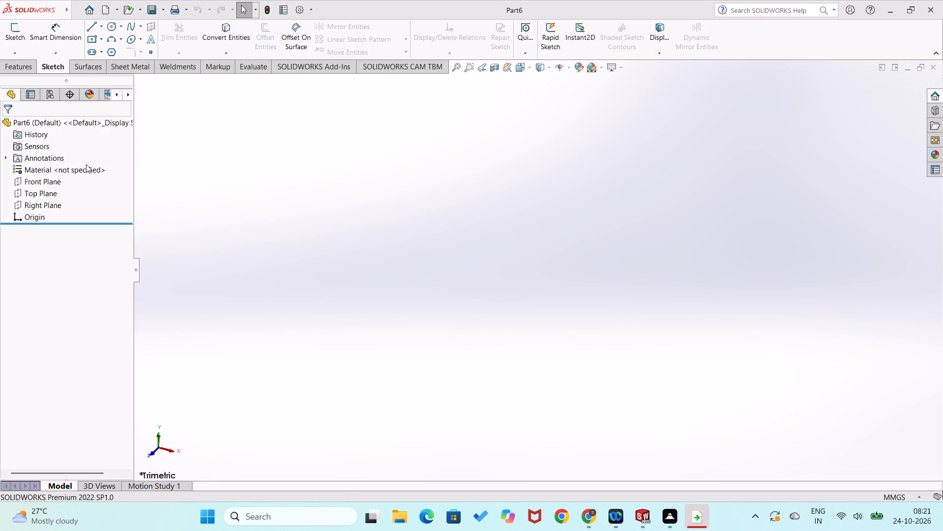
right_click(53, 178)
click(63, 172)
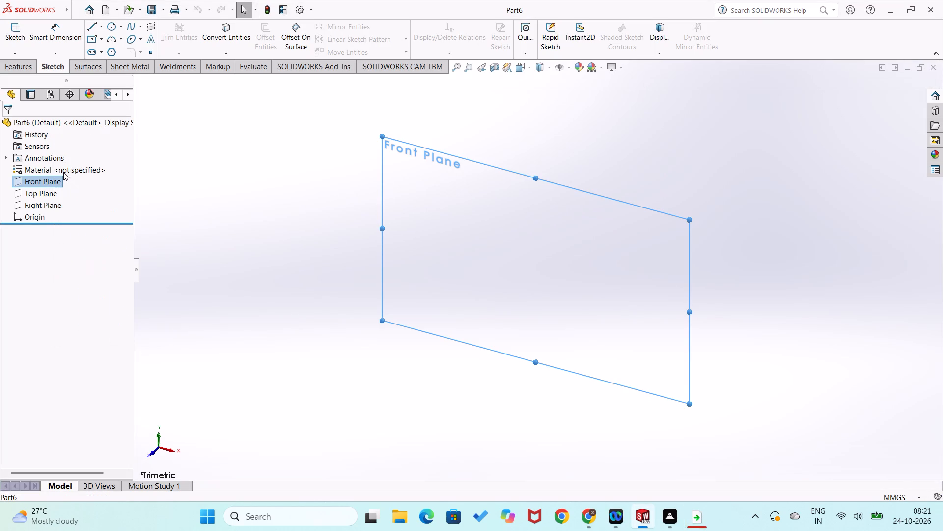
right_drag(48, 179, 45, 184)
click(53, 172)
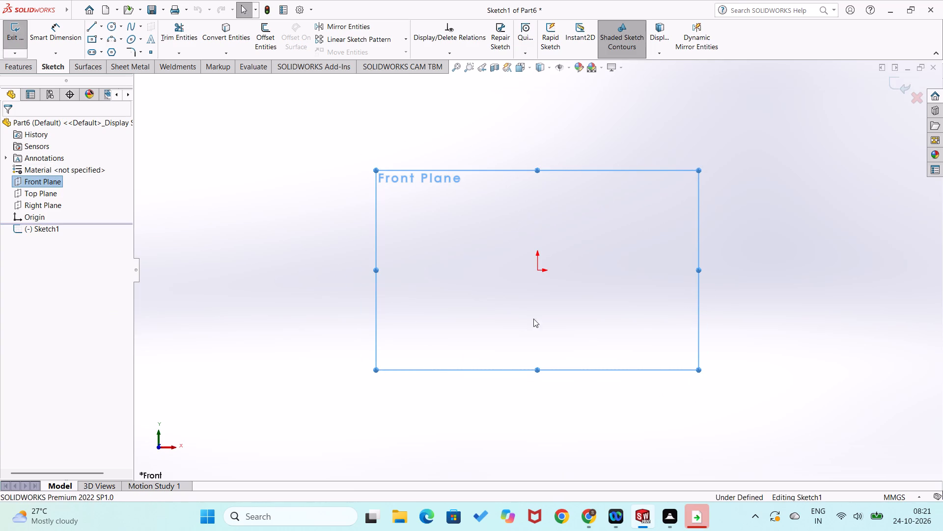
Sketch a horizontal line about 205 mm long from the origin along the X axis and make it construction geometry.
right_drag(591, 337, 446, 371)
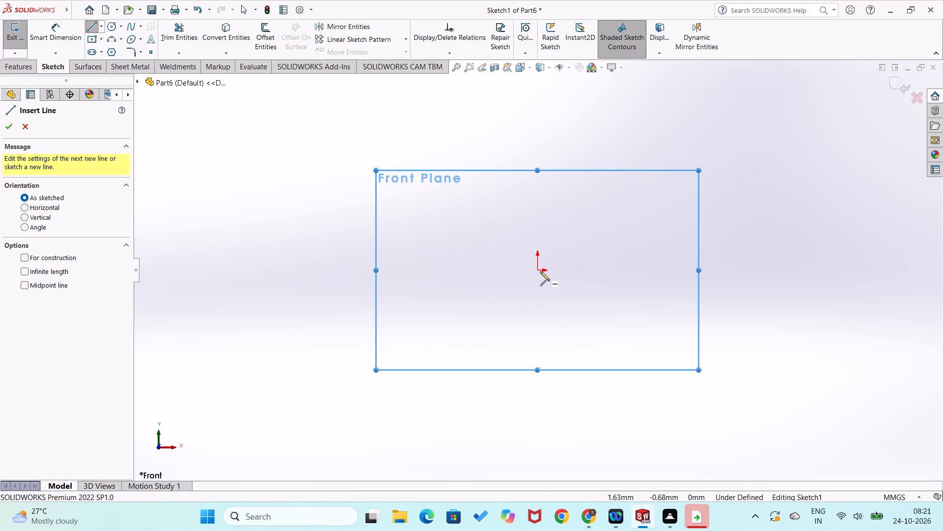
click(537, 268)
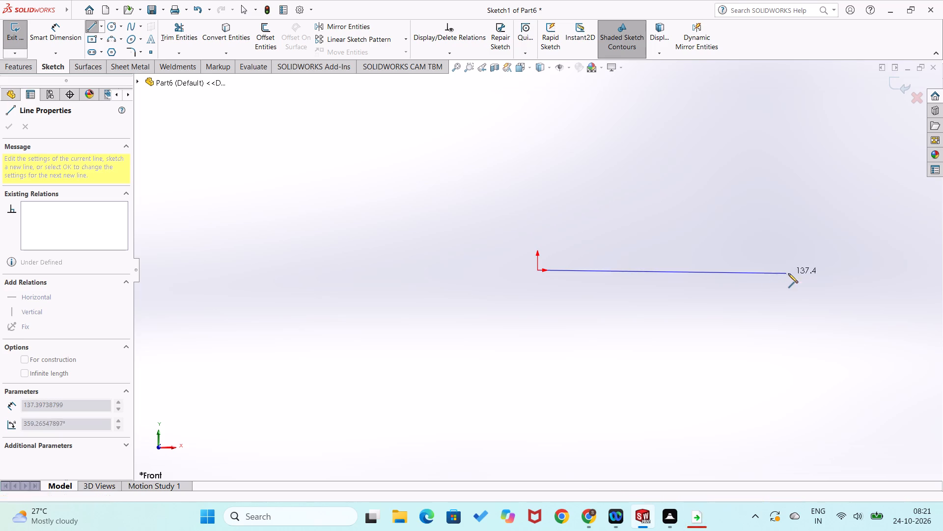
click(909, 272)
right_click(908, 272)
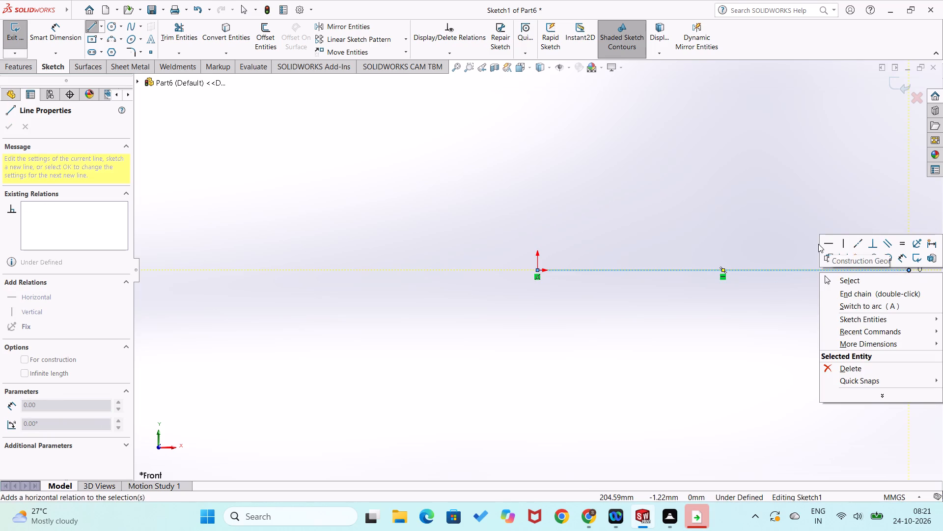
click(845, 262)
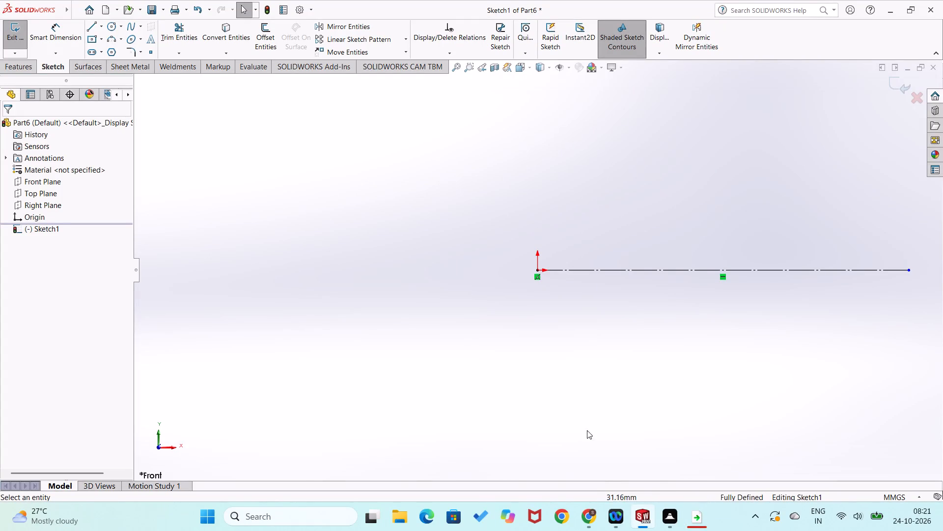
Sketch a closed stepped half profile above the centreline from the origin, about 91 mm high and 122 mm long, stepping down twice to the centreline.
right_drag(570, 314, 368, 358)
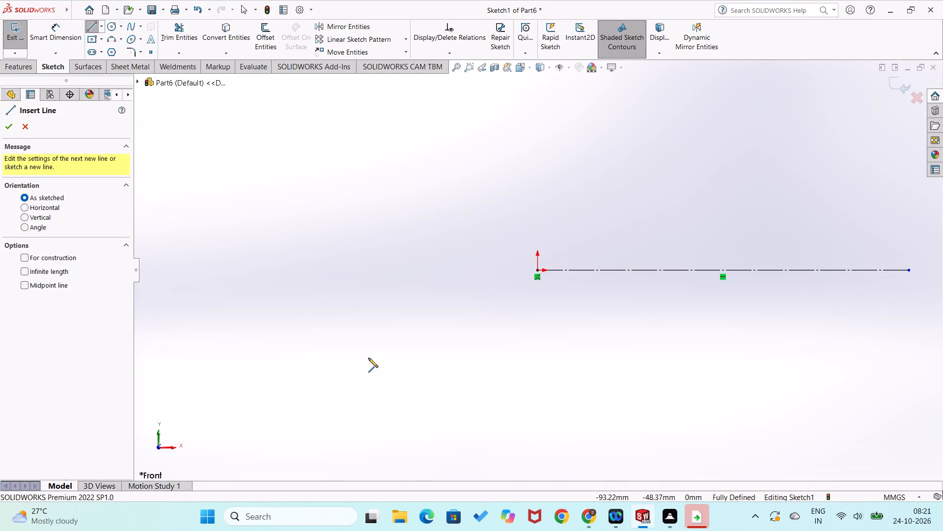
click(538, 270)
click(539, 105)
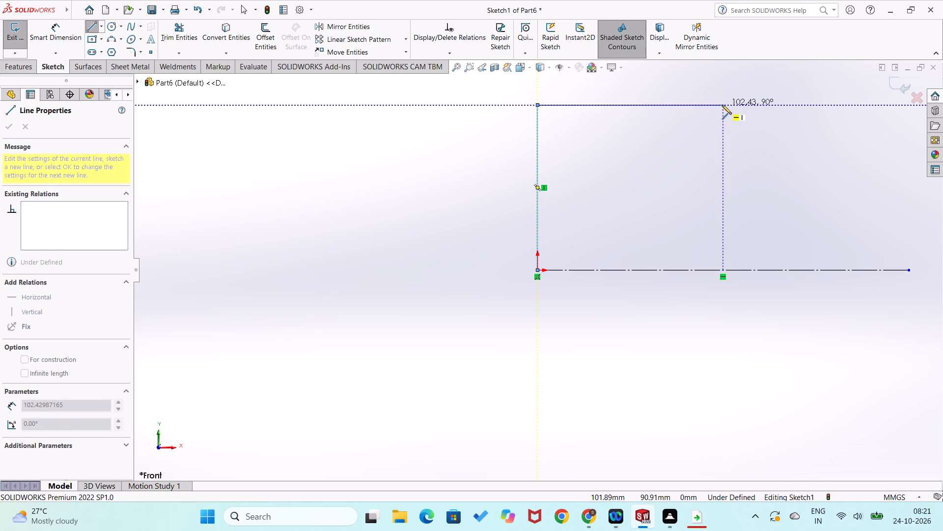
click(758, 103)
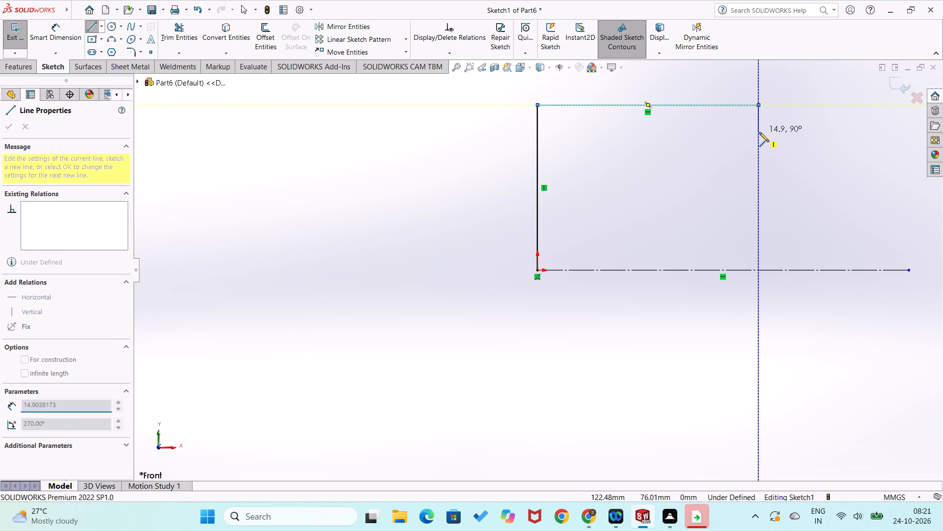
click(759, 132)
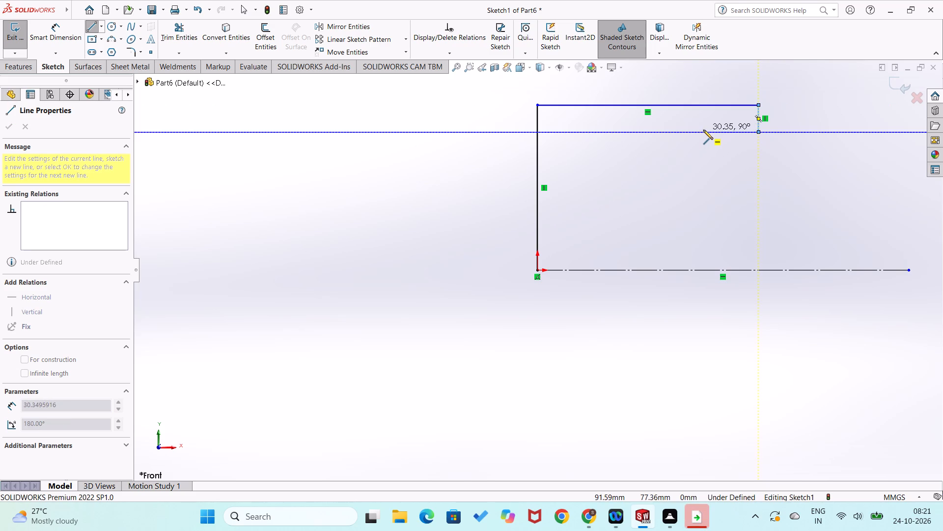
click(703, 130)
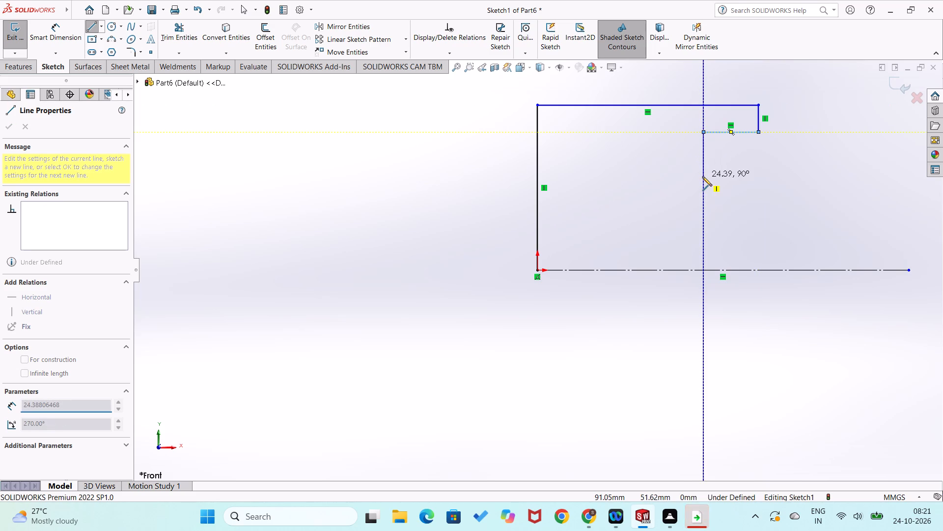
click(702, 177)
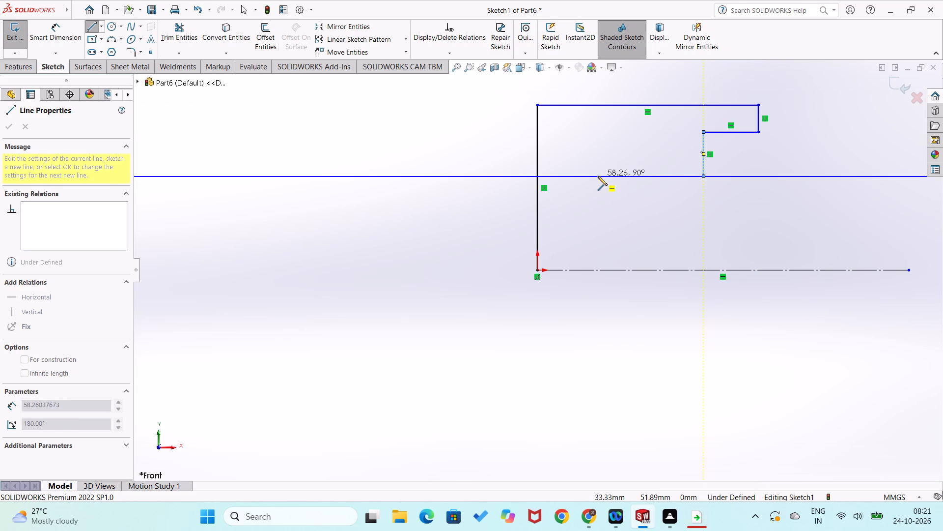
click(598, 176)
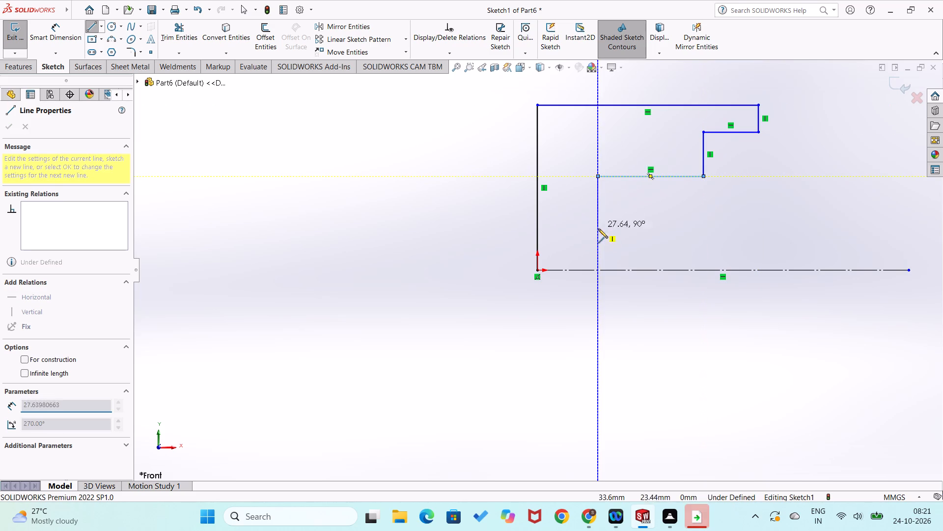
click(597, 270)
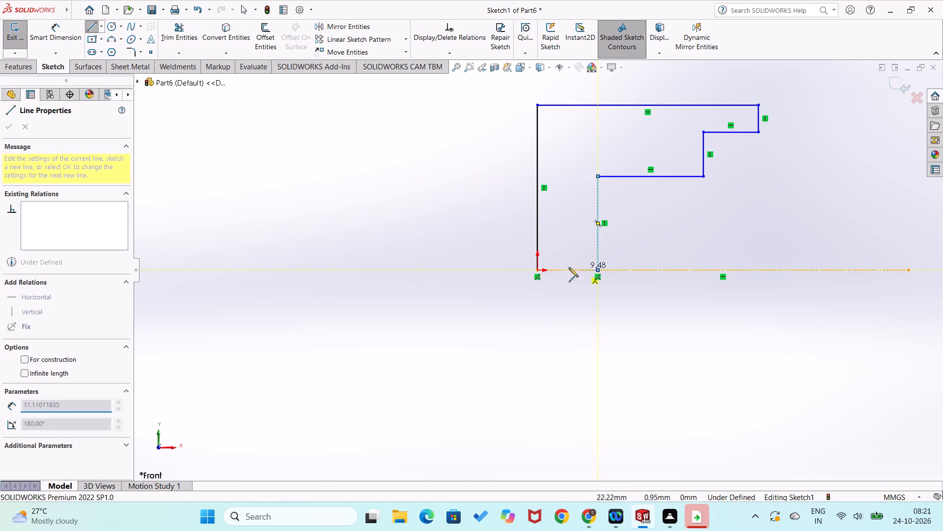
click(537, 272)
Dimension the horizontal distance from the profile's upper outer corner to the upper end of the inner vertical edge at 120 mm.
right_drag(478, 320, 472, 266)
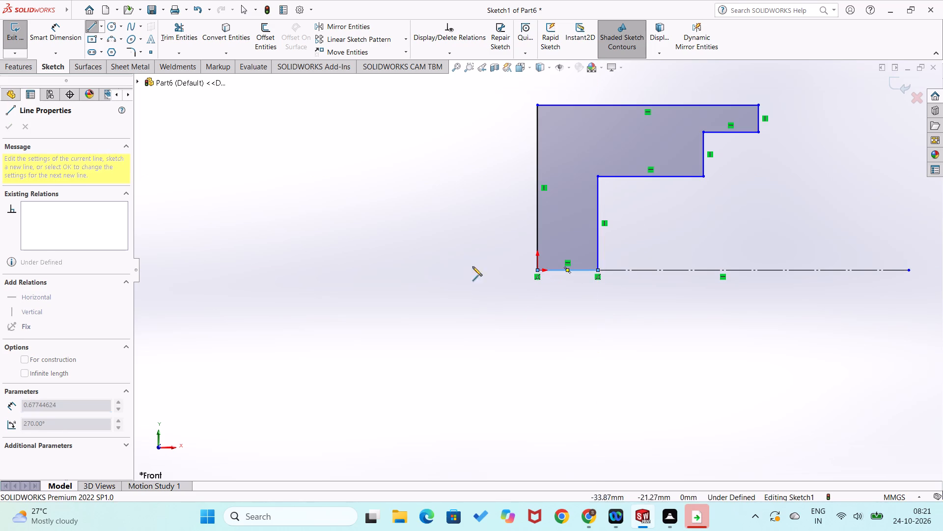
right_drag(472, 266, 481, 186)
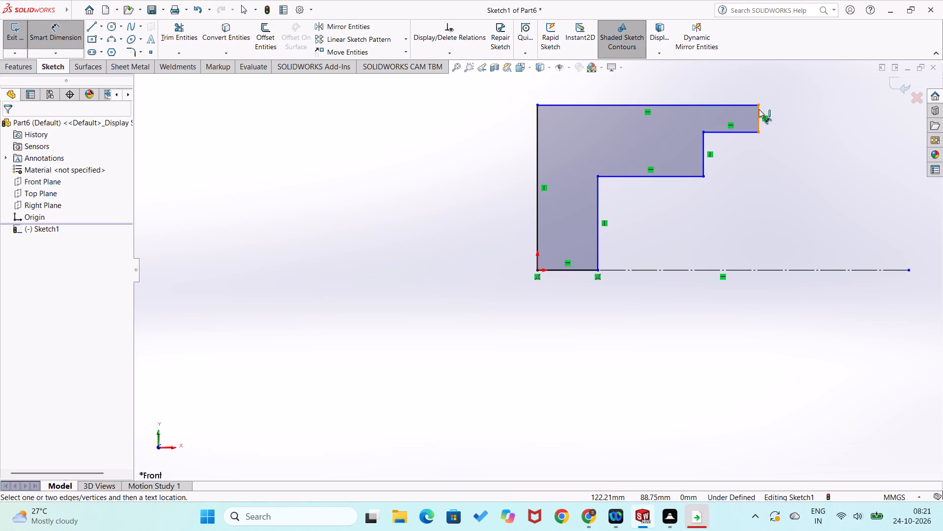
click(759, 104)
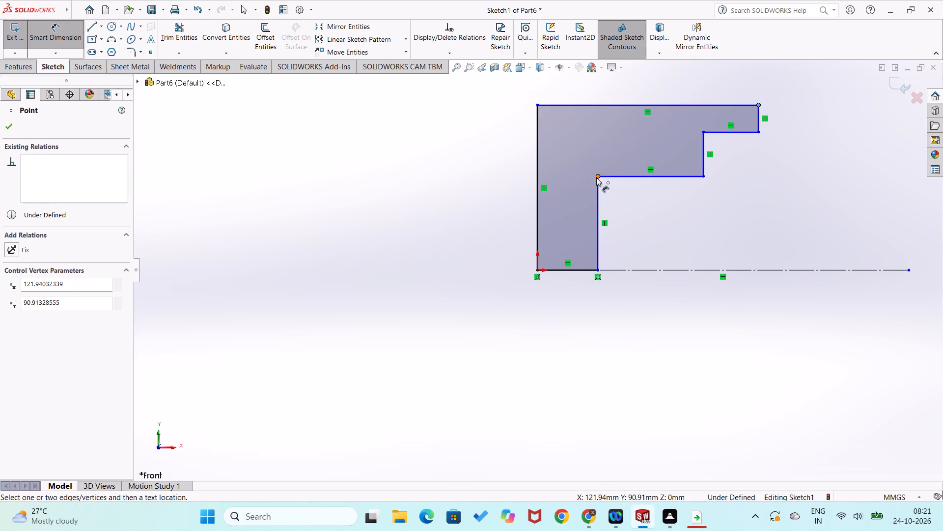
click(596, 177)
click(650, 99)
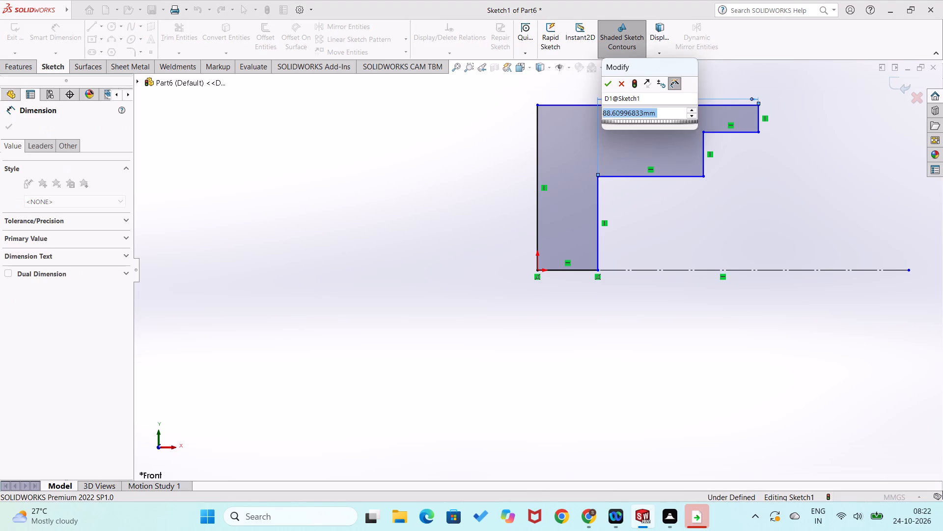
key(2)
key(BackSpace)
text(120)
key(Return)
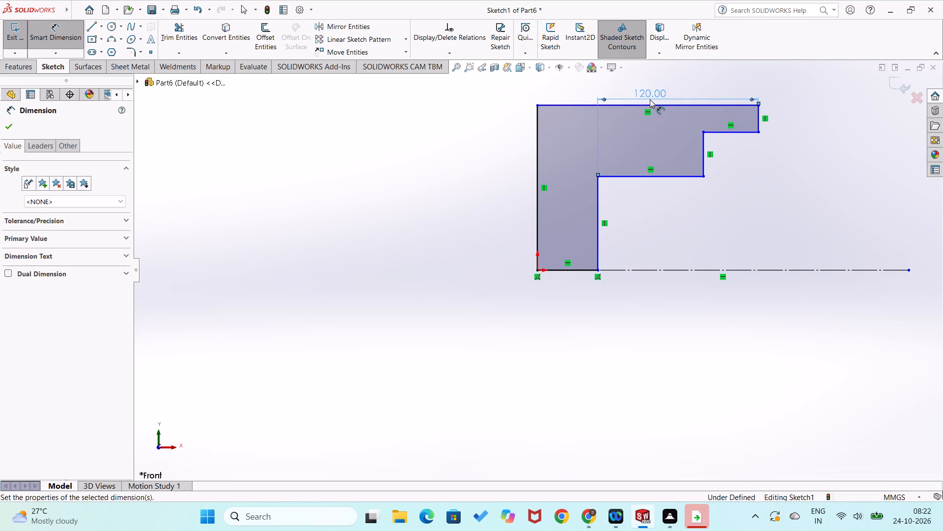
click(399, 292)
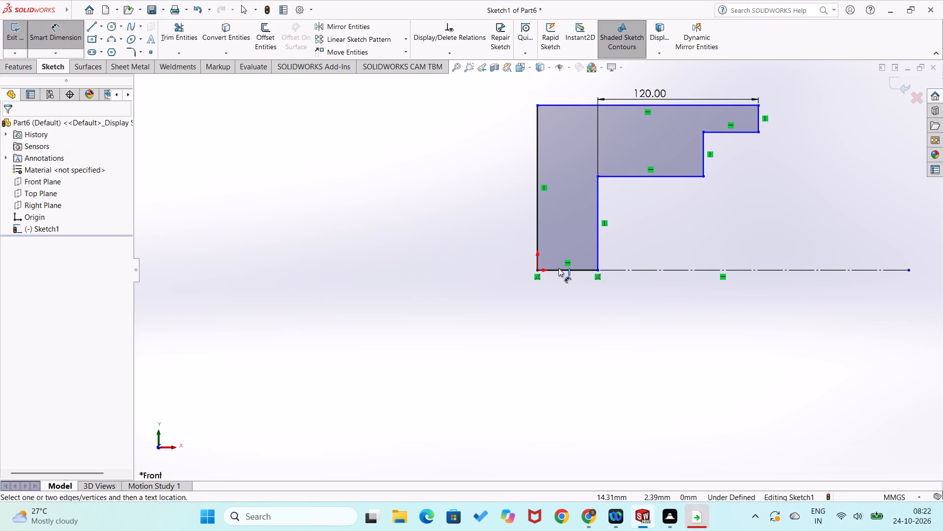
Dimension the short bottom edge along the centreline at 20 mm.
click(560, 270)
click(558, 293)
text(20)
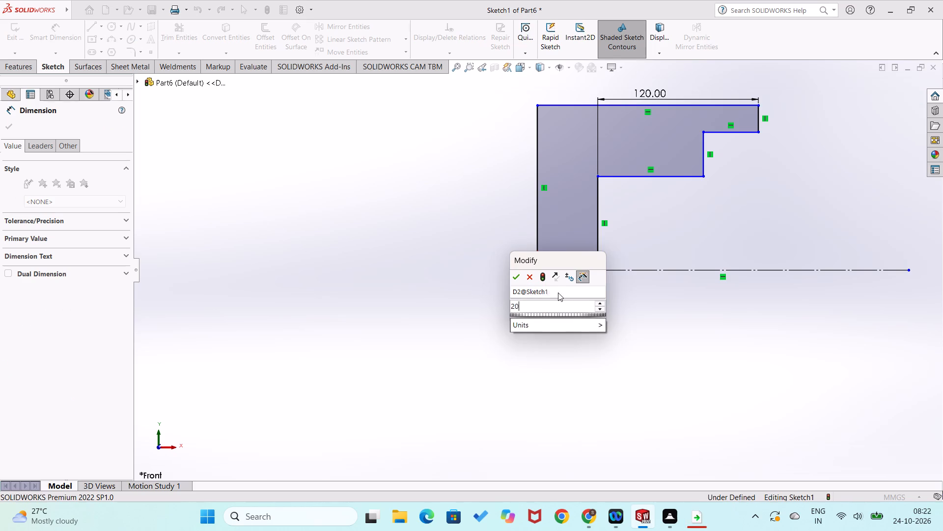
key(Return)
click(436, 354)
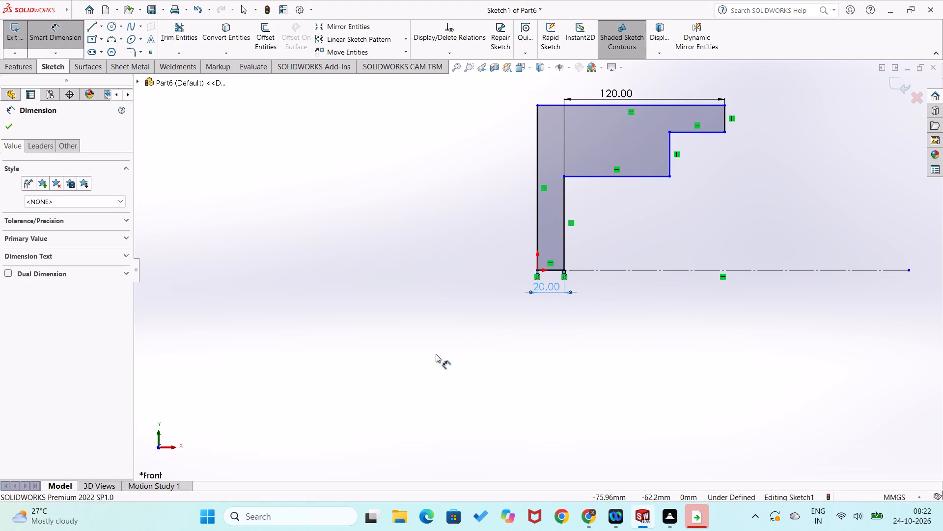
Dimension the profile's left vertical edge at 50 mm.
click(537, 209)
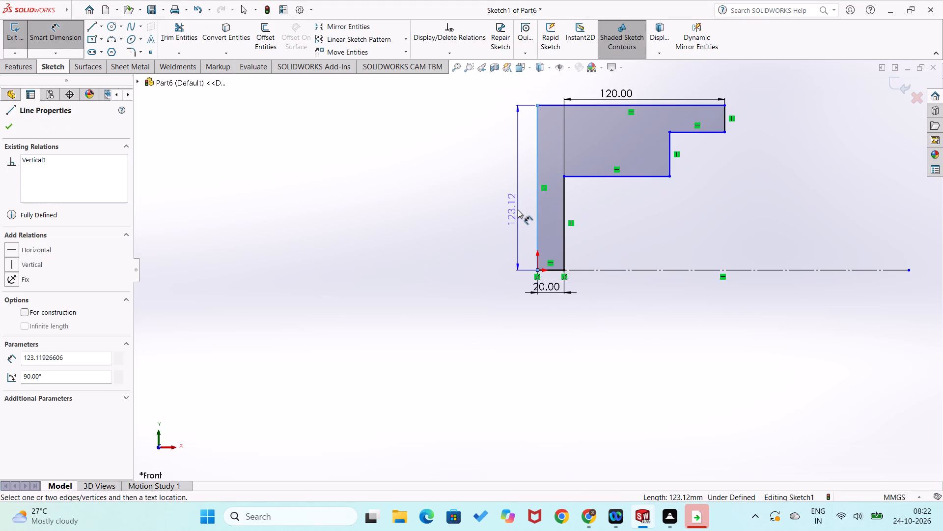
click(518, 209)
text(50)
key(Return)
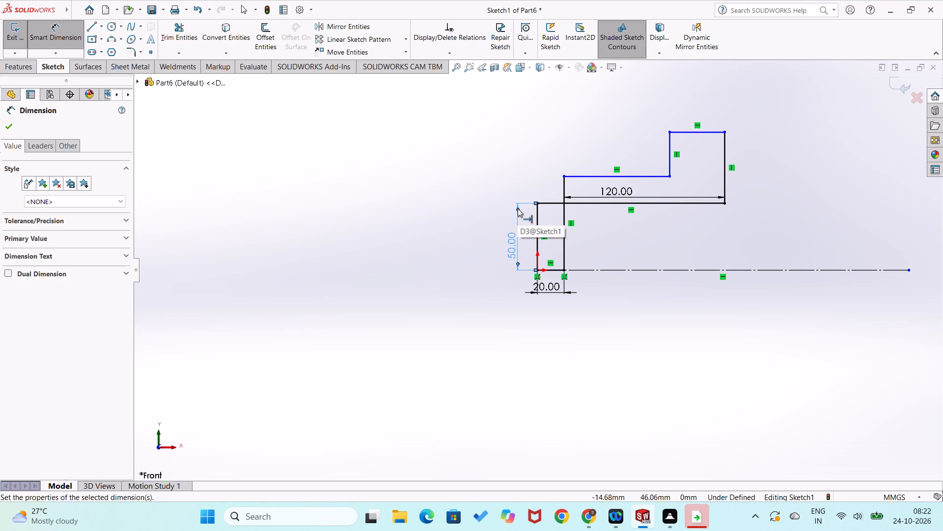
key(Tab)
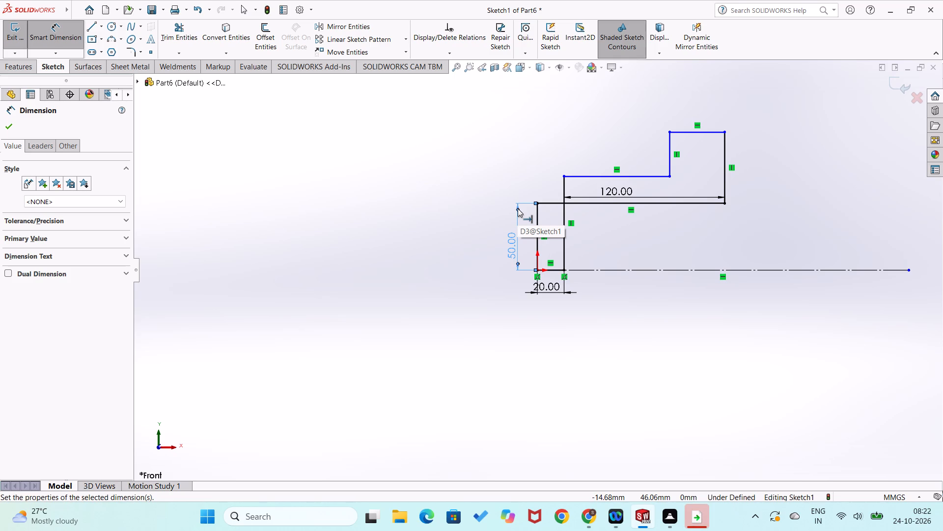
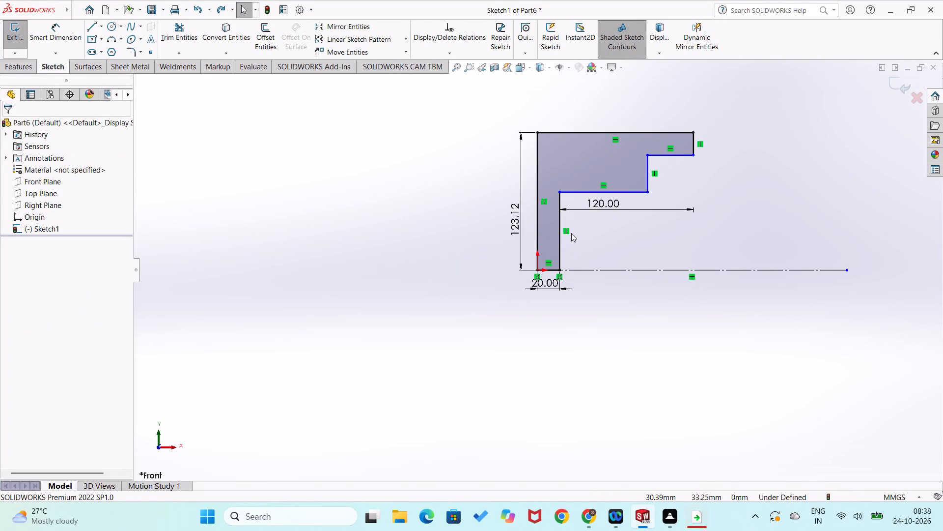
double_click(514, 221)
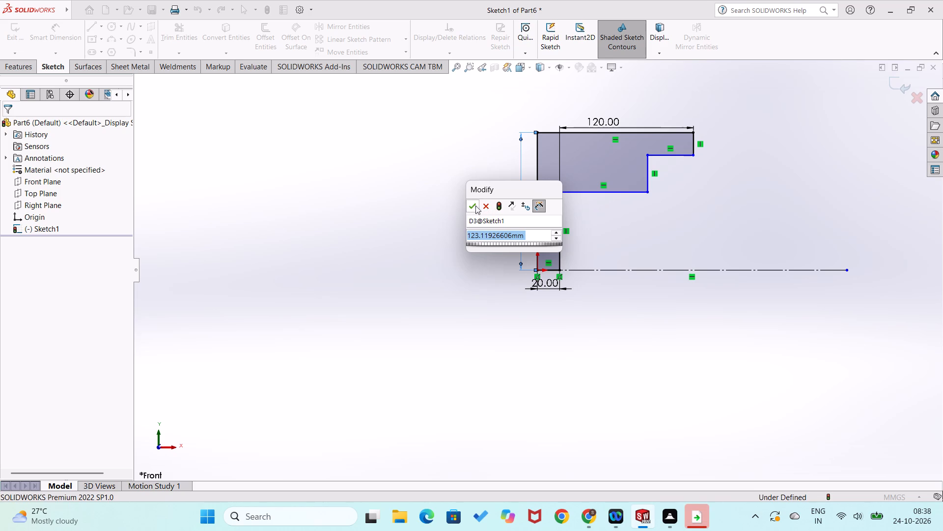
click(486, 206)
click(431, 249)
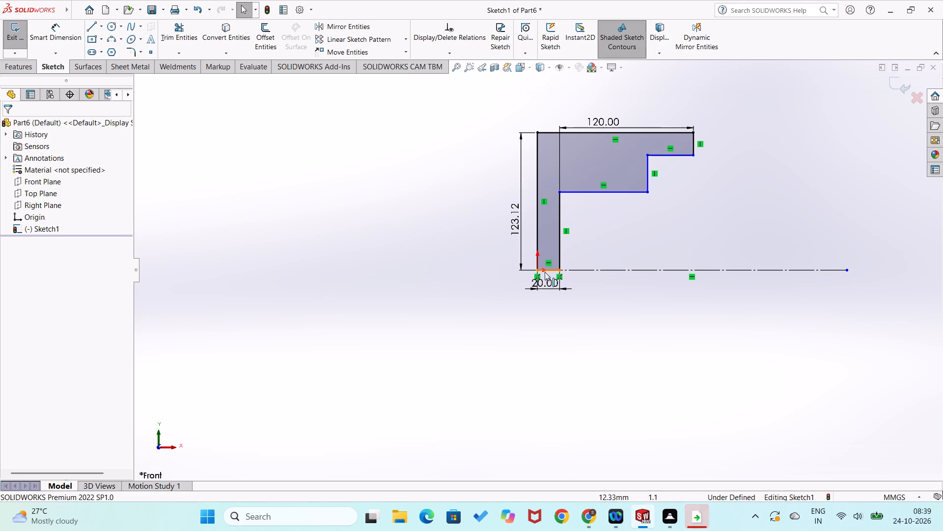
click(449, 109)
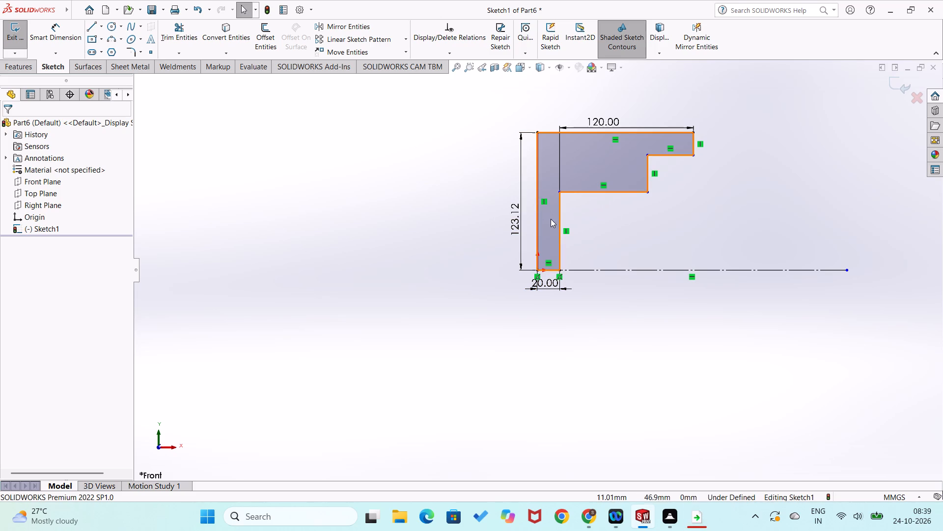
Close the current part without saving its changes.
click(936, 62)
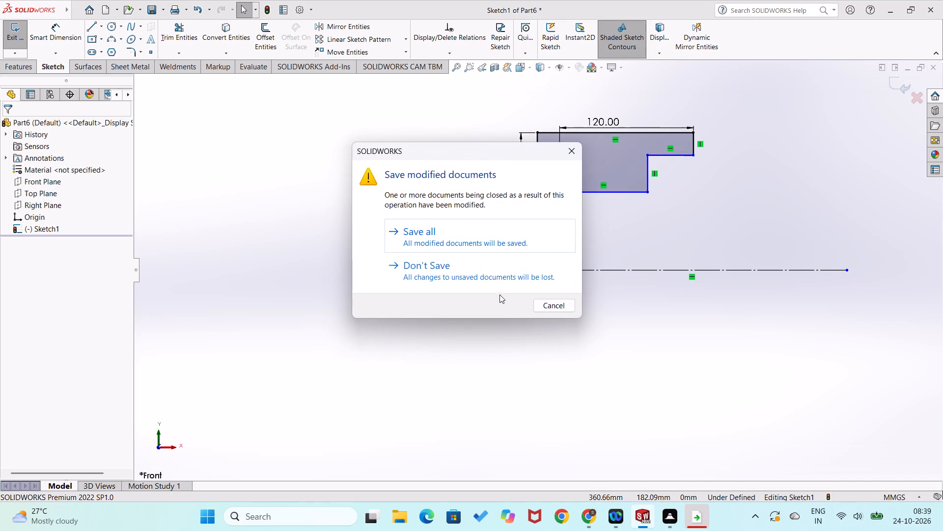
click(504, 266)
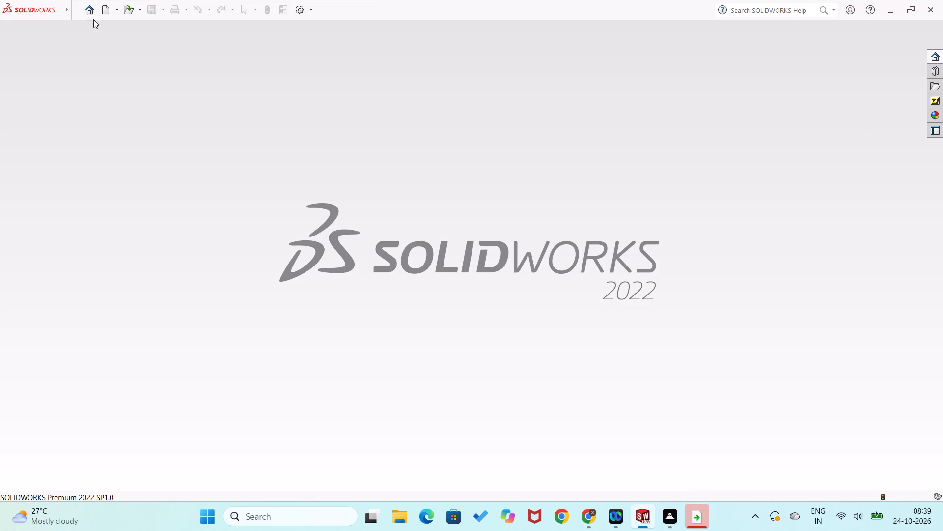
Create a new part document.
click(83, 7)
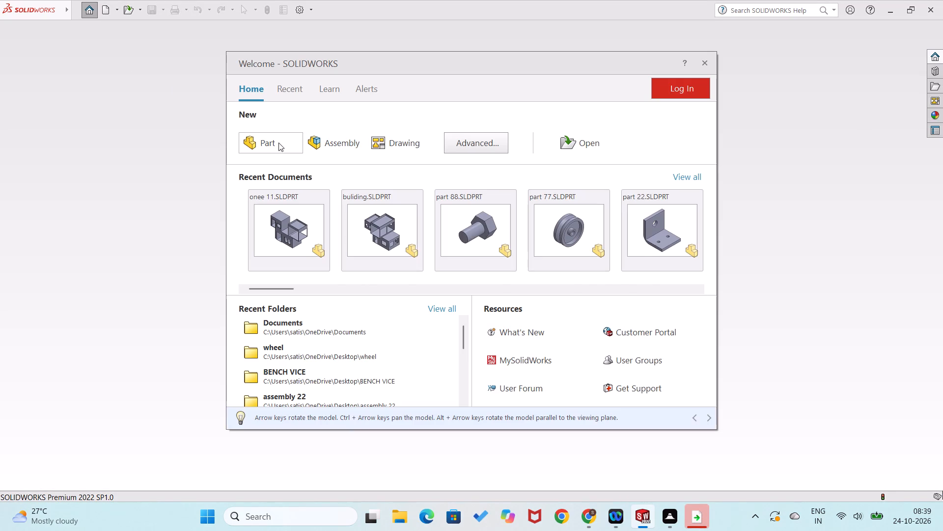
click(278, 144)
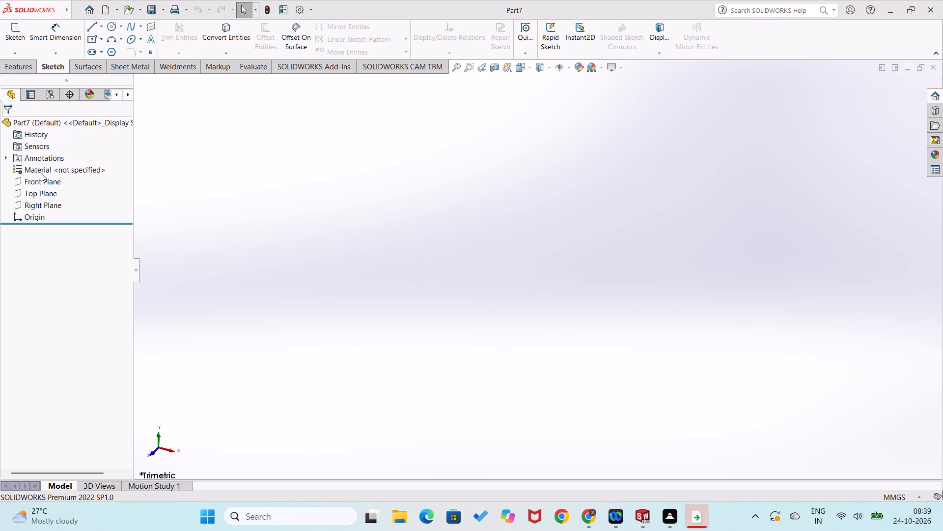
On the Front Plane, sketch a nearly horizontal line about 156 mm long from the origin and make it construction geometry.
right_click(34, 180)
click(45, 162)
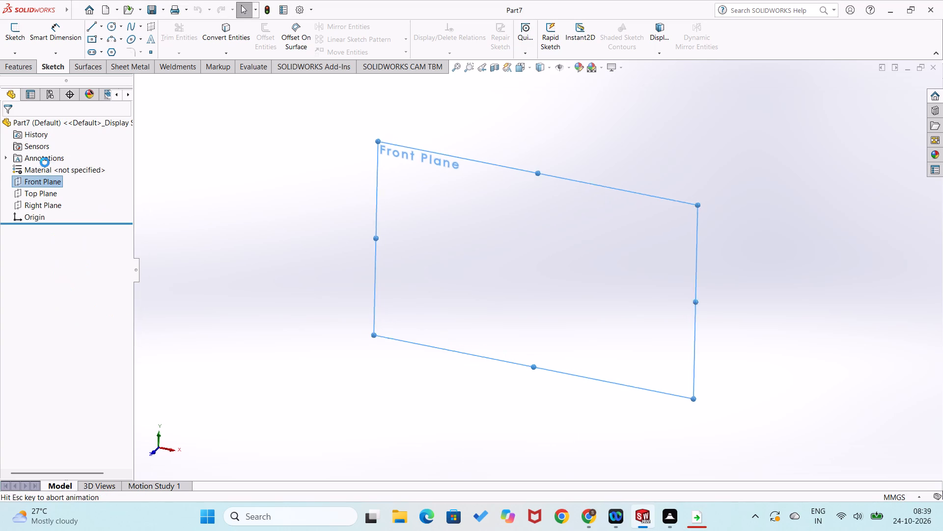
right_drag(491, 284, 367, 309)
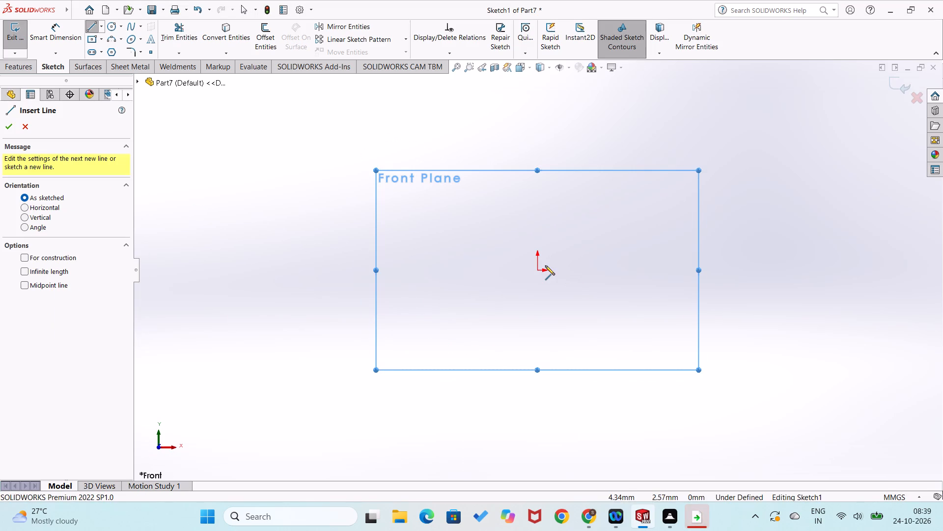
click(537, 267)
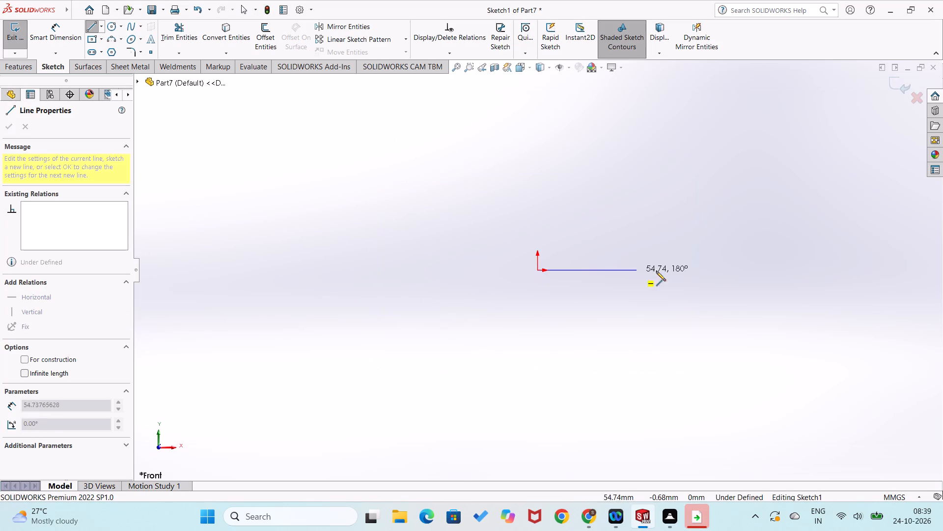
click(819, 273)
right_click(819, 273)
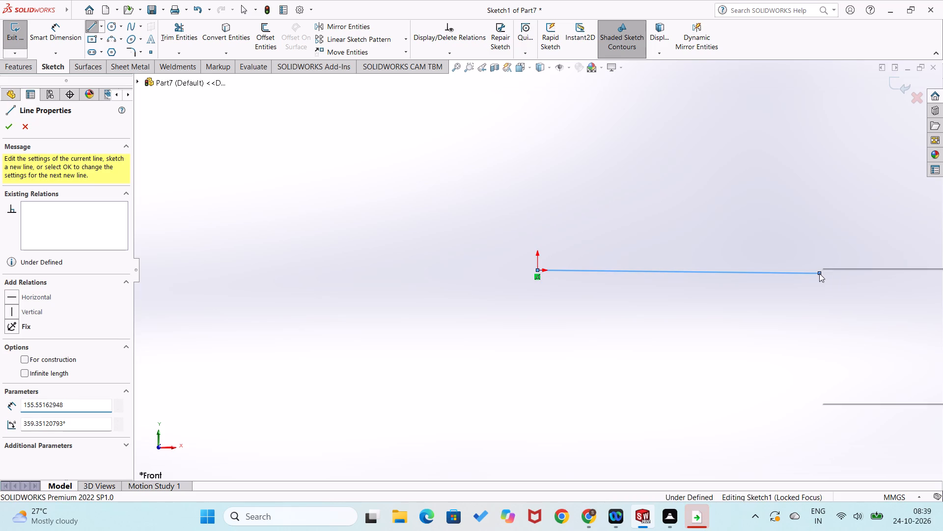
click(840, 261)
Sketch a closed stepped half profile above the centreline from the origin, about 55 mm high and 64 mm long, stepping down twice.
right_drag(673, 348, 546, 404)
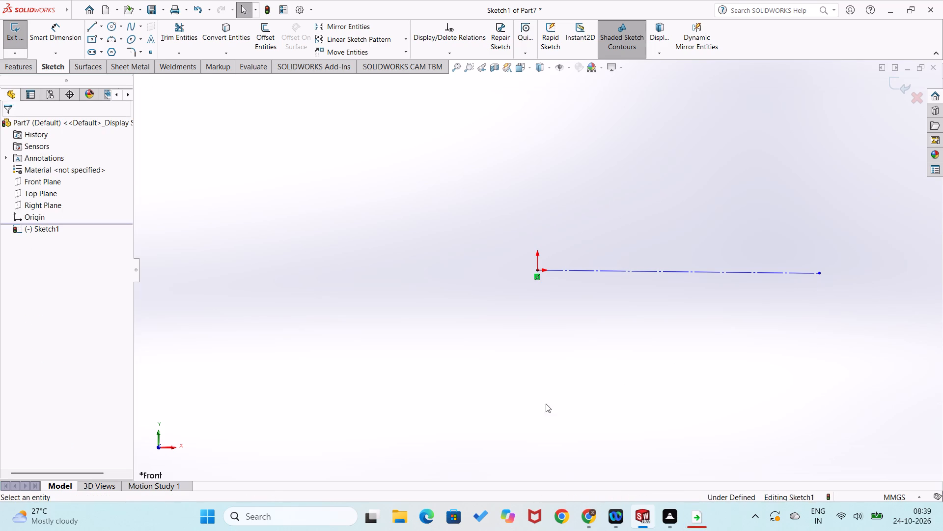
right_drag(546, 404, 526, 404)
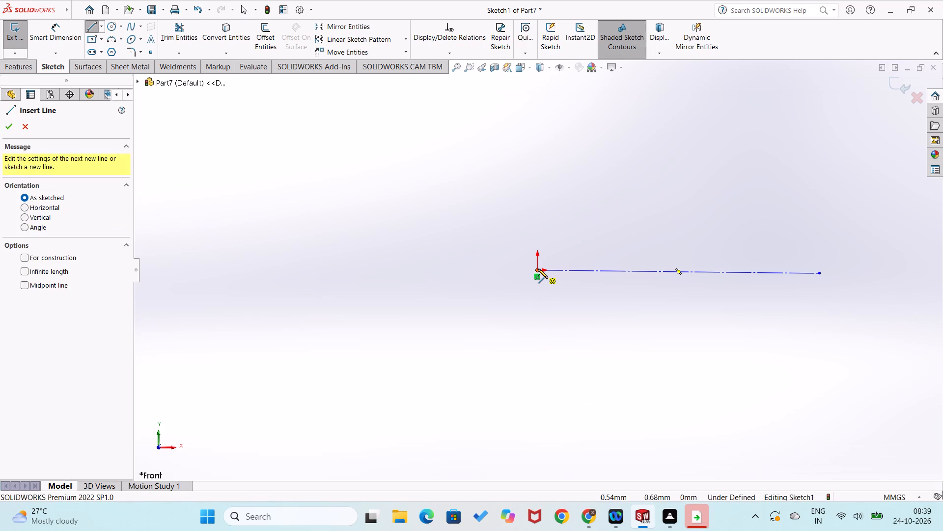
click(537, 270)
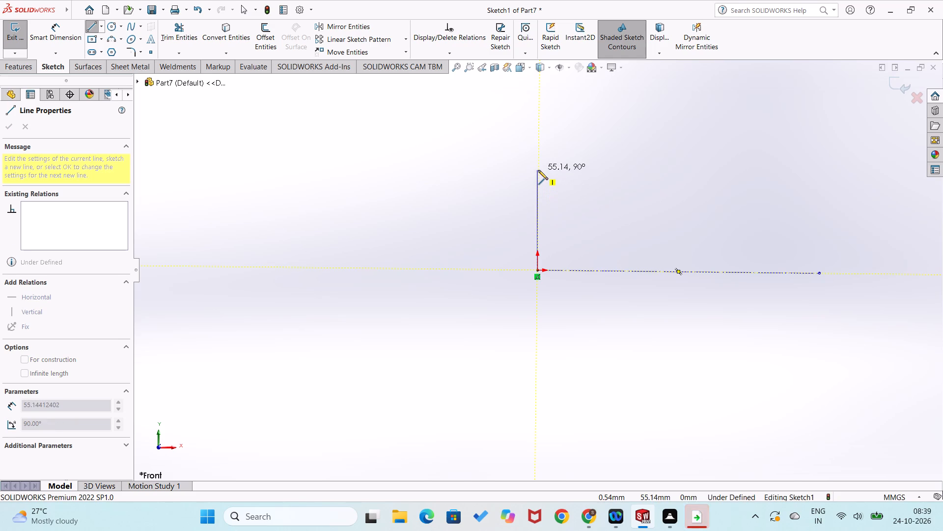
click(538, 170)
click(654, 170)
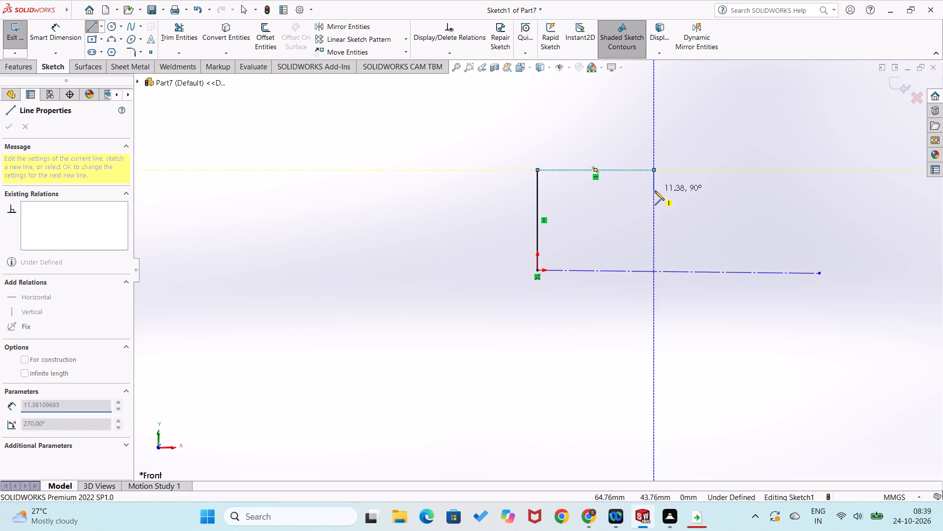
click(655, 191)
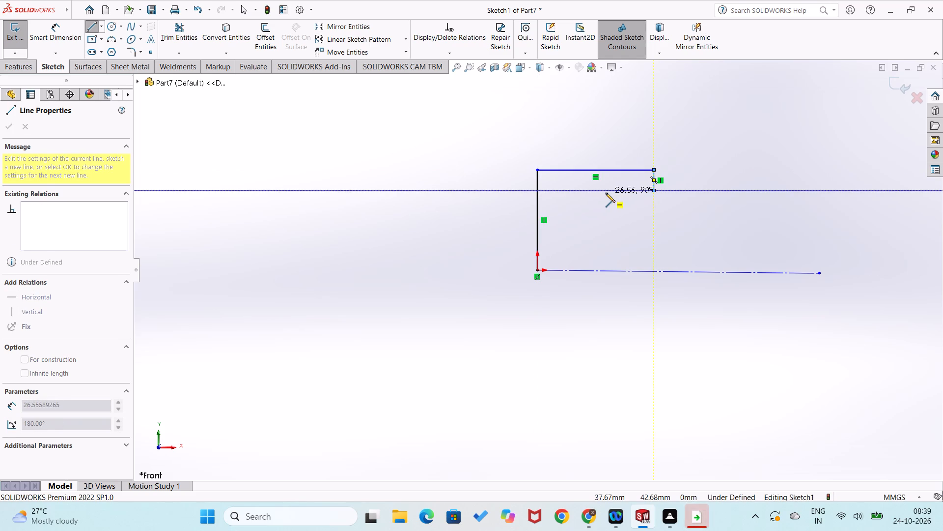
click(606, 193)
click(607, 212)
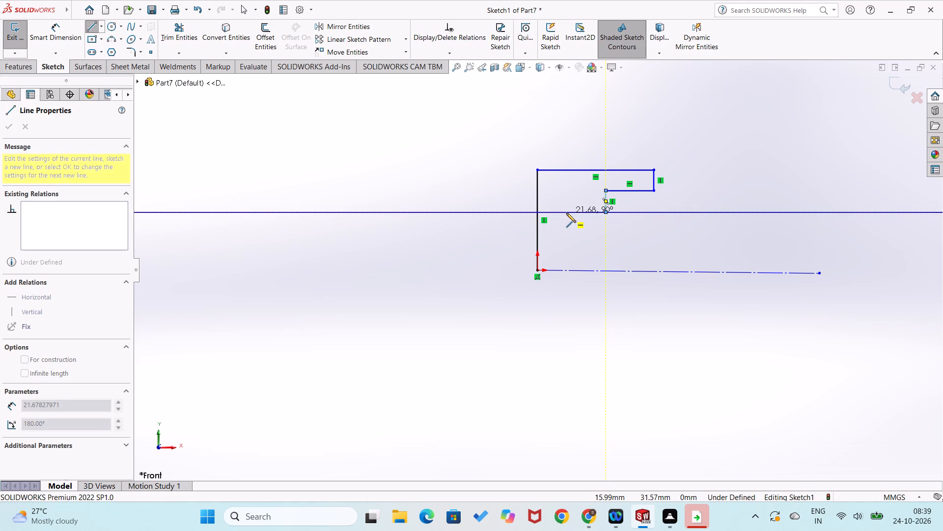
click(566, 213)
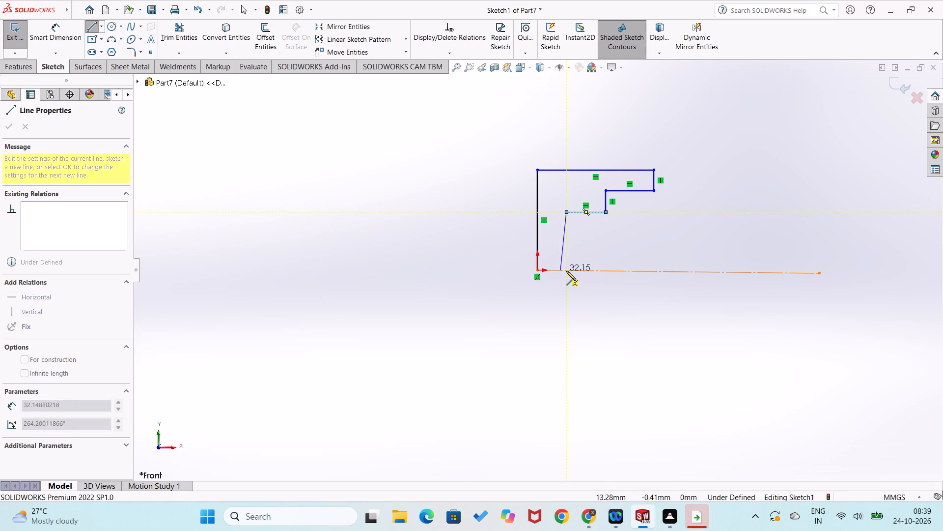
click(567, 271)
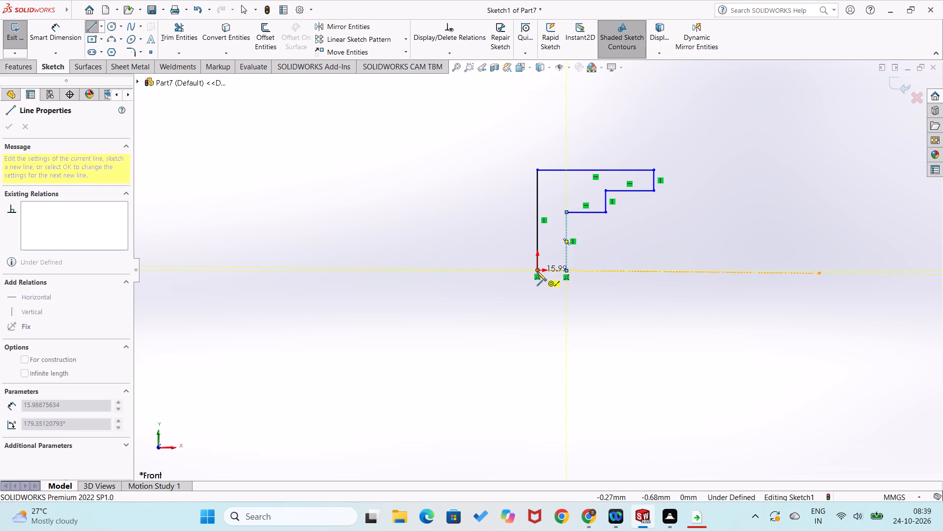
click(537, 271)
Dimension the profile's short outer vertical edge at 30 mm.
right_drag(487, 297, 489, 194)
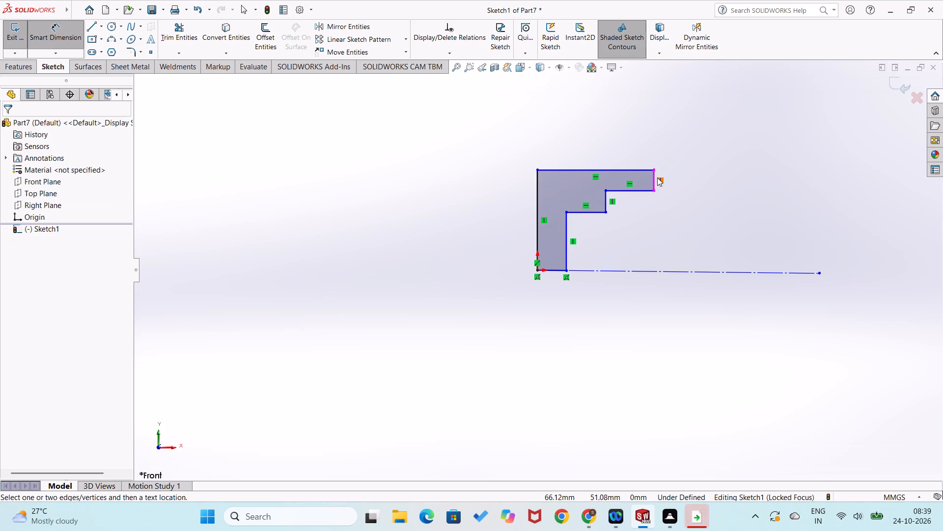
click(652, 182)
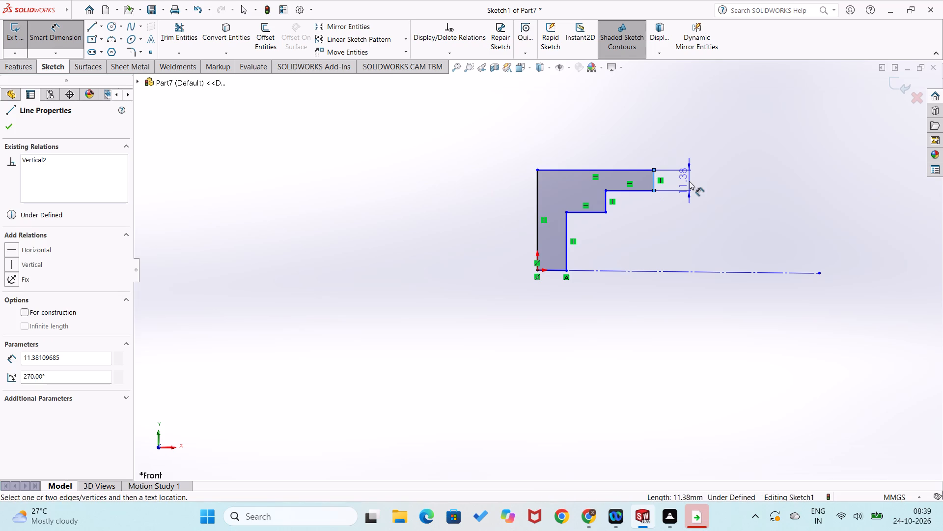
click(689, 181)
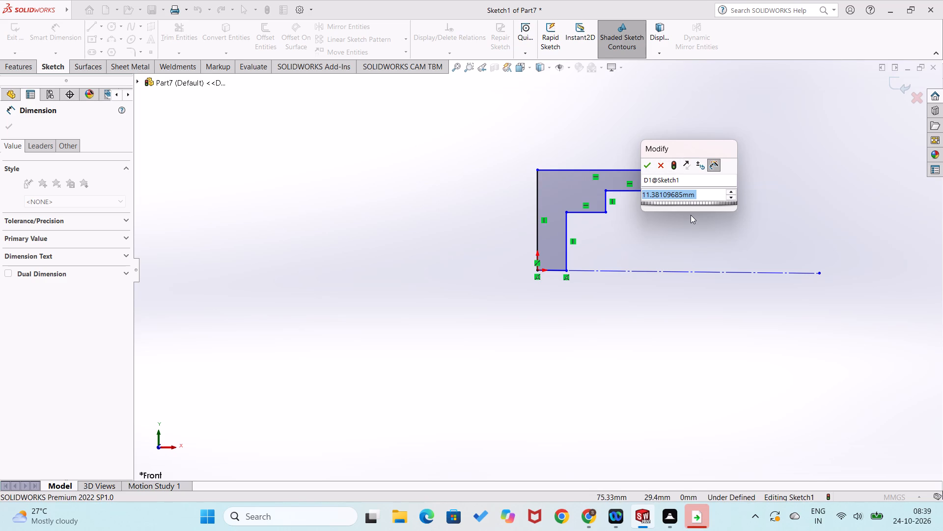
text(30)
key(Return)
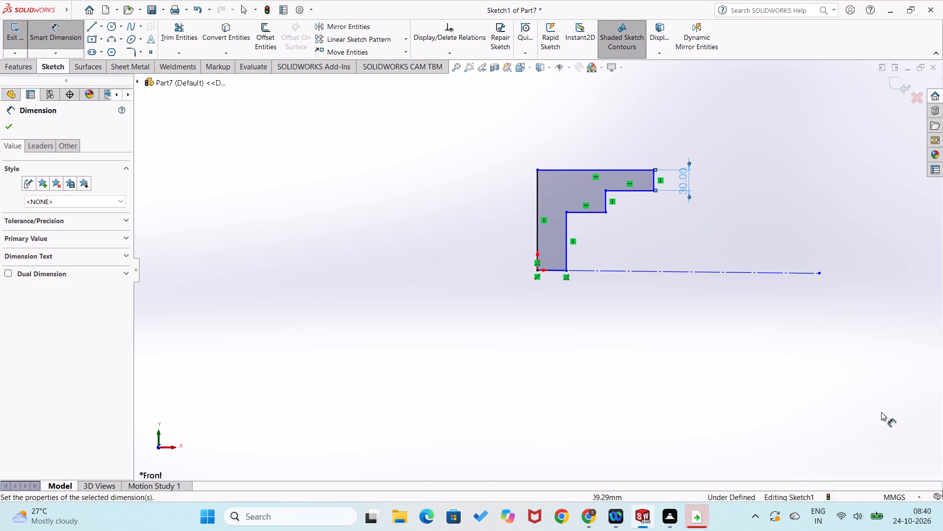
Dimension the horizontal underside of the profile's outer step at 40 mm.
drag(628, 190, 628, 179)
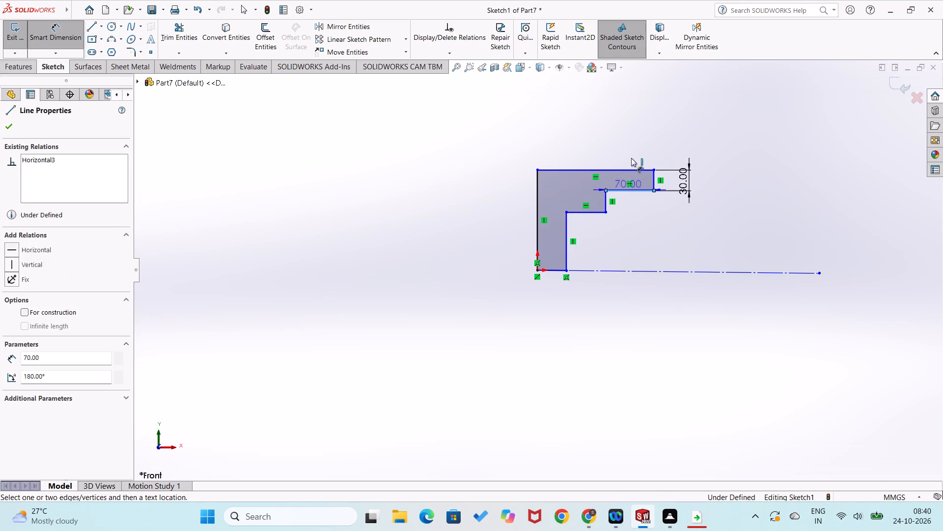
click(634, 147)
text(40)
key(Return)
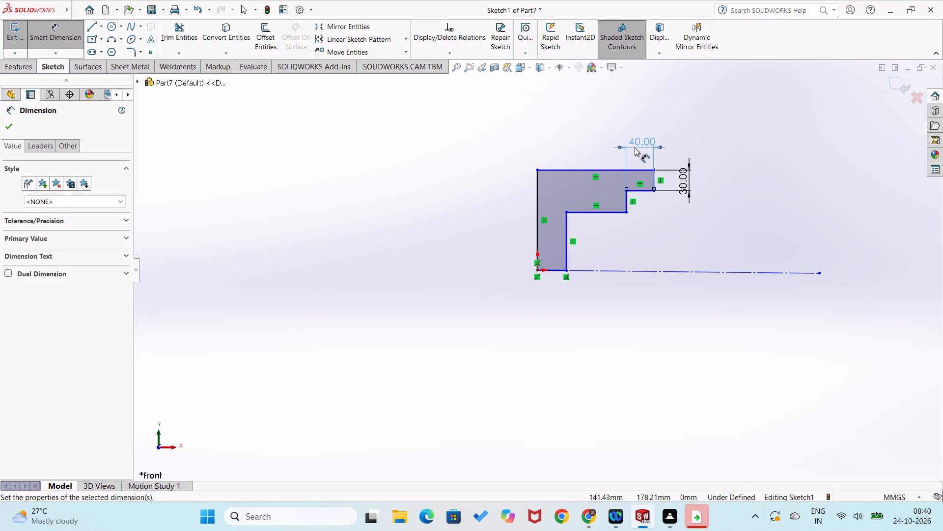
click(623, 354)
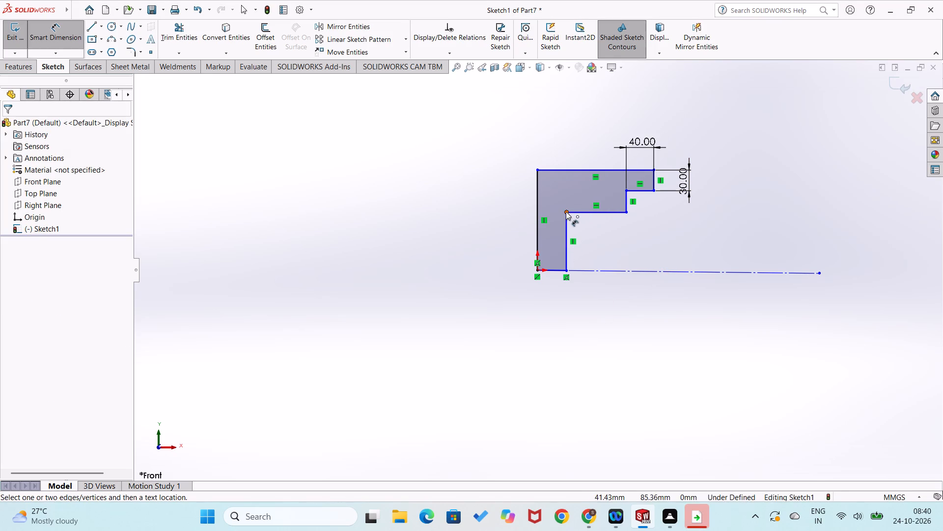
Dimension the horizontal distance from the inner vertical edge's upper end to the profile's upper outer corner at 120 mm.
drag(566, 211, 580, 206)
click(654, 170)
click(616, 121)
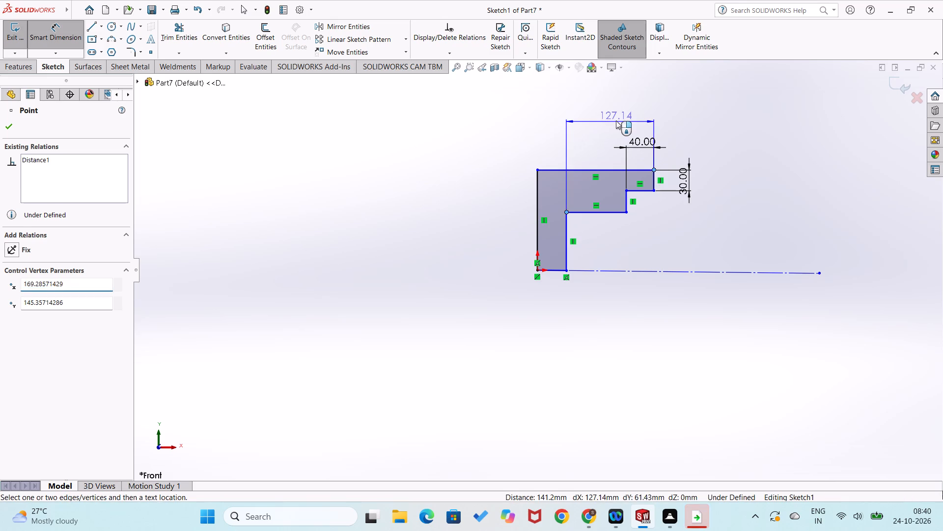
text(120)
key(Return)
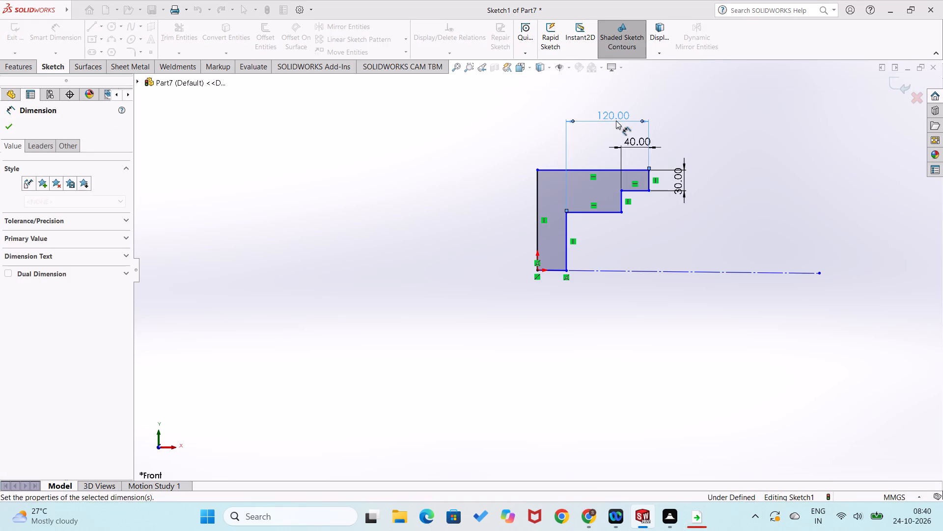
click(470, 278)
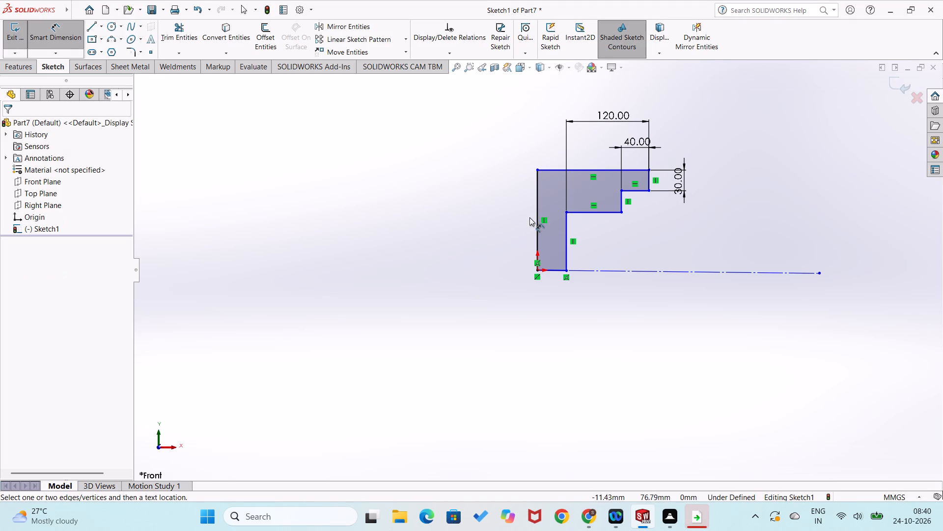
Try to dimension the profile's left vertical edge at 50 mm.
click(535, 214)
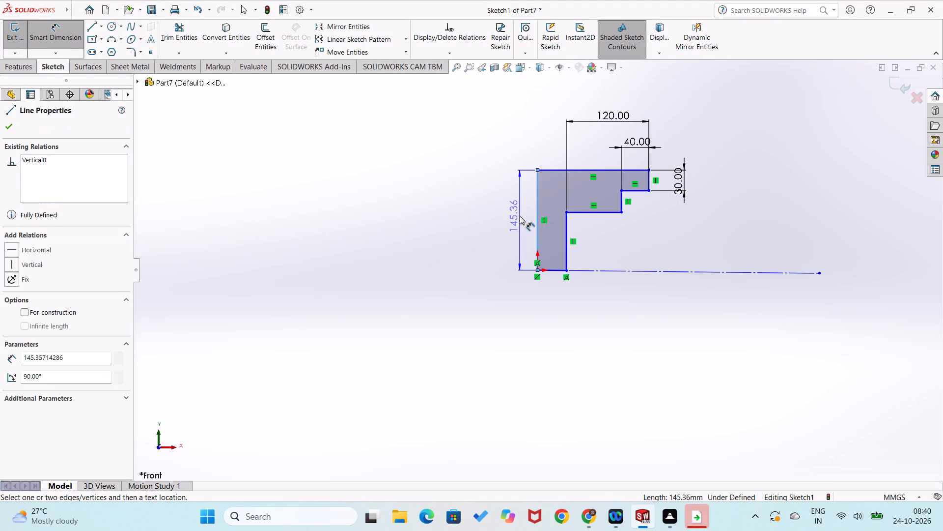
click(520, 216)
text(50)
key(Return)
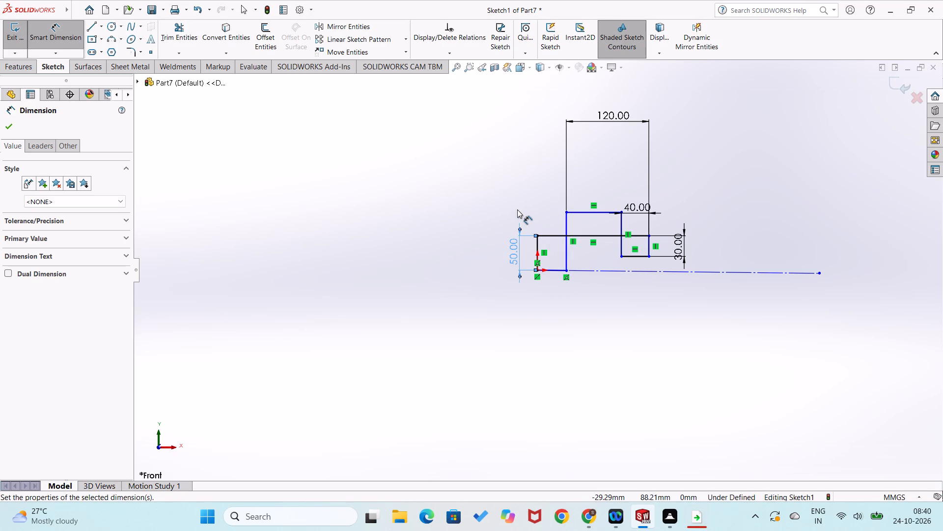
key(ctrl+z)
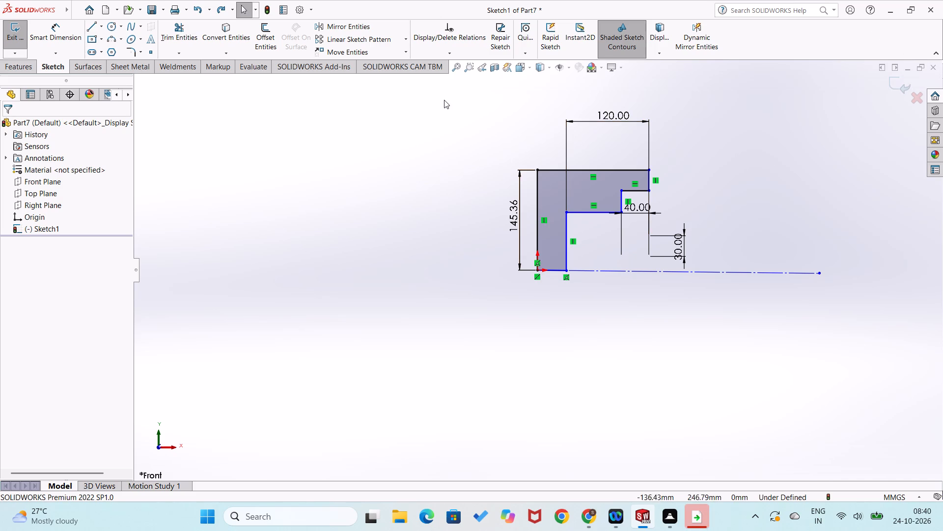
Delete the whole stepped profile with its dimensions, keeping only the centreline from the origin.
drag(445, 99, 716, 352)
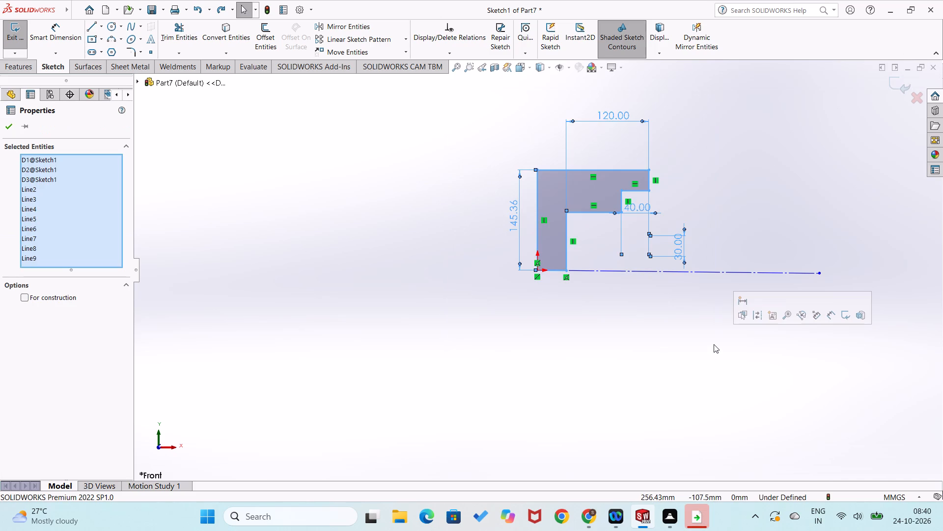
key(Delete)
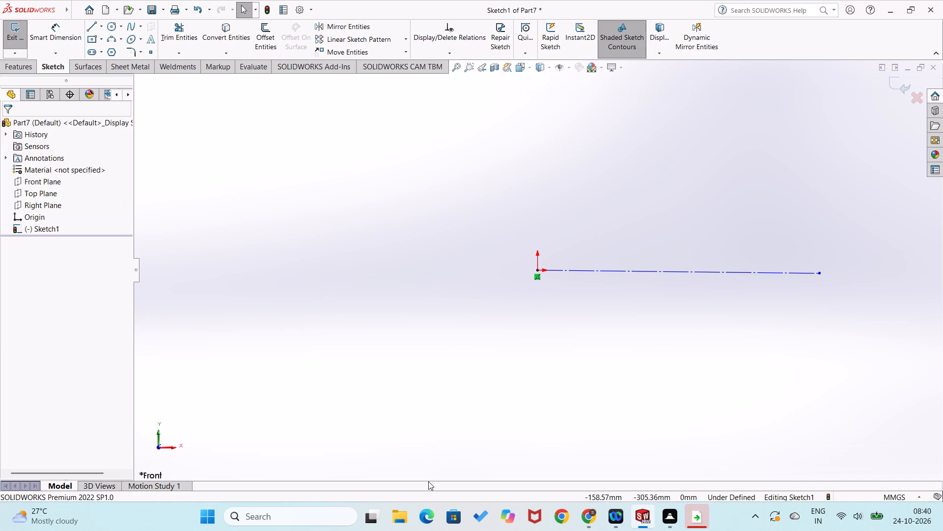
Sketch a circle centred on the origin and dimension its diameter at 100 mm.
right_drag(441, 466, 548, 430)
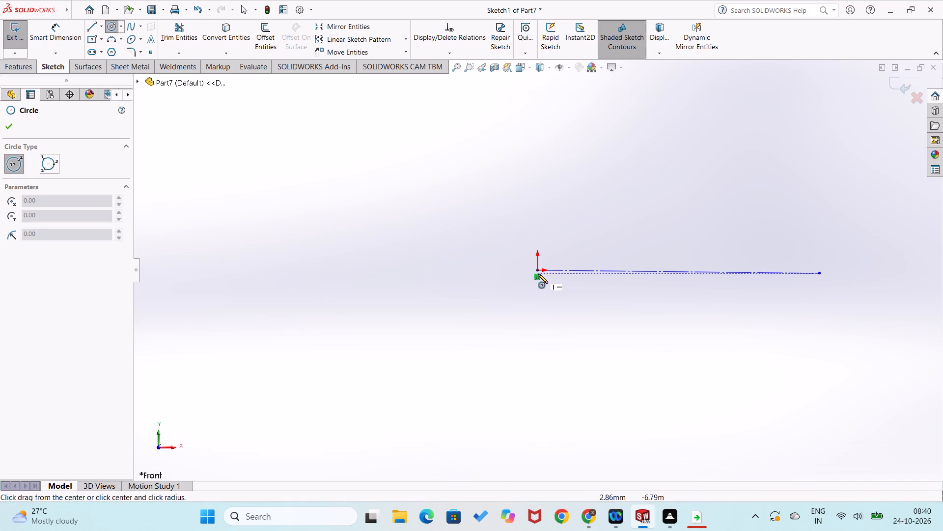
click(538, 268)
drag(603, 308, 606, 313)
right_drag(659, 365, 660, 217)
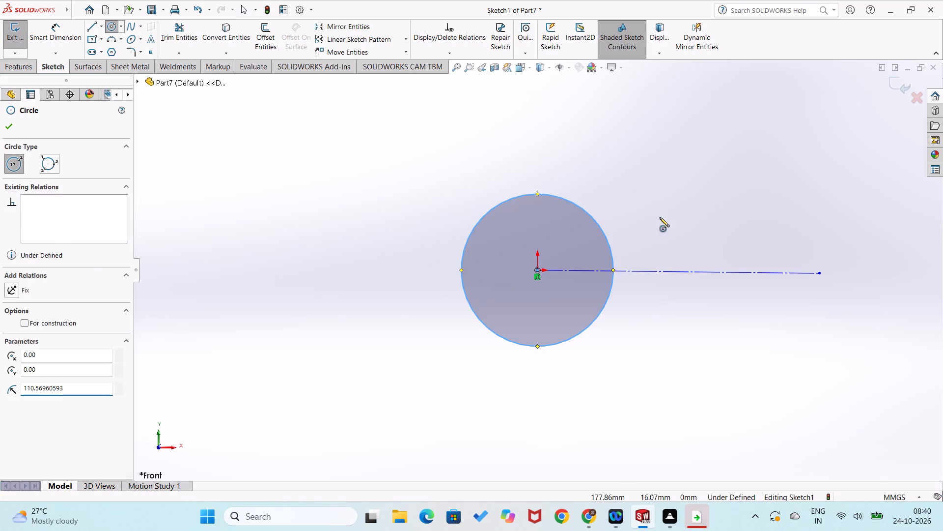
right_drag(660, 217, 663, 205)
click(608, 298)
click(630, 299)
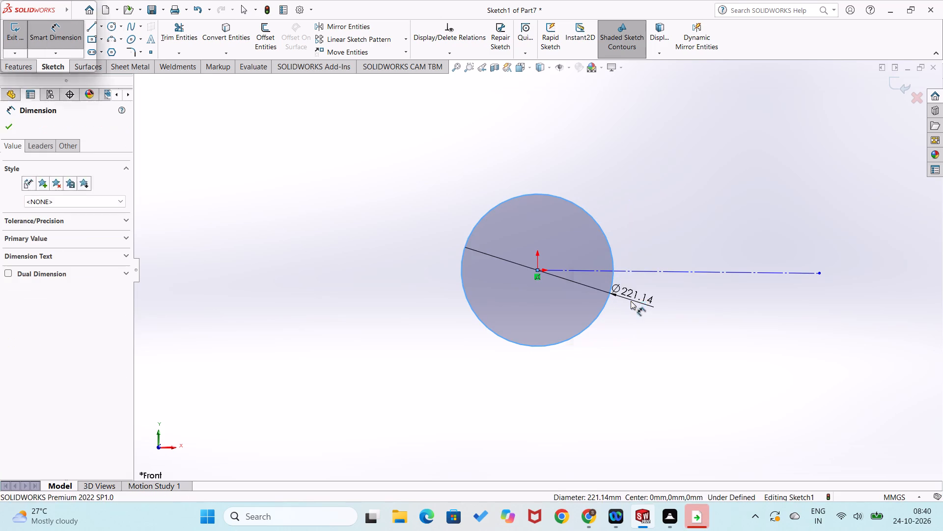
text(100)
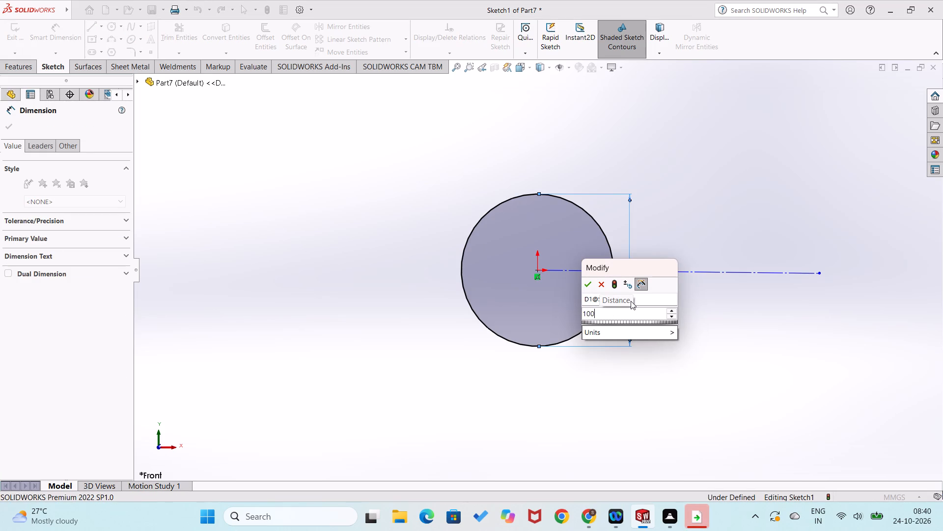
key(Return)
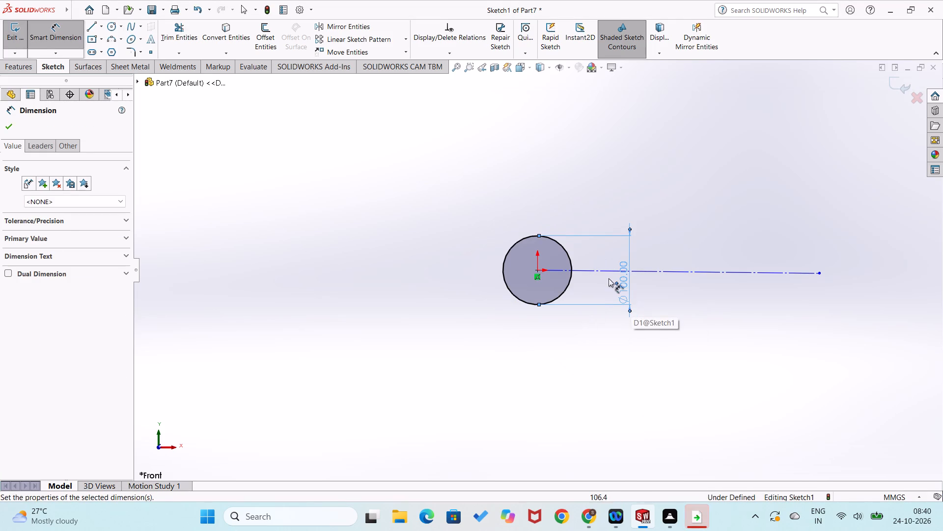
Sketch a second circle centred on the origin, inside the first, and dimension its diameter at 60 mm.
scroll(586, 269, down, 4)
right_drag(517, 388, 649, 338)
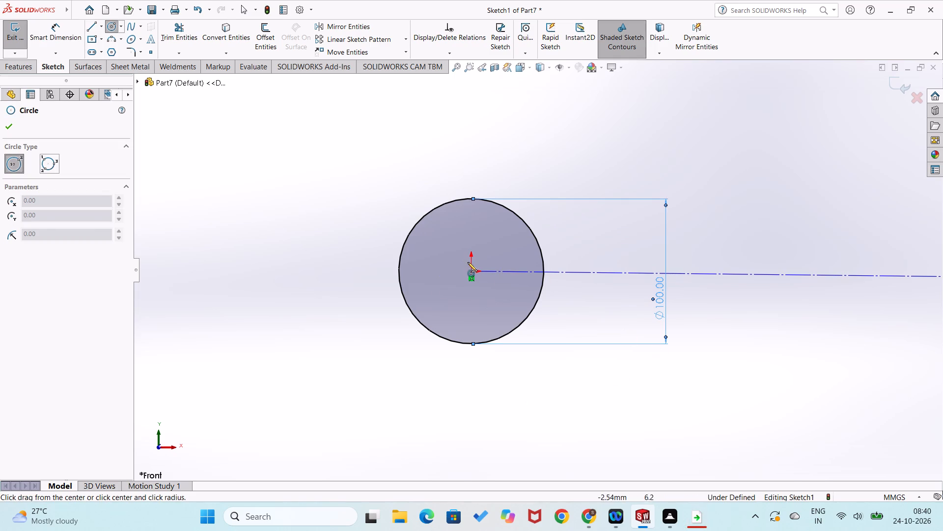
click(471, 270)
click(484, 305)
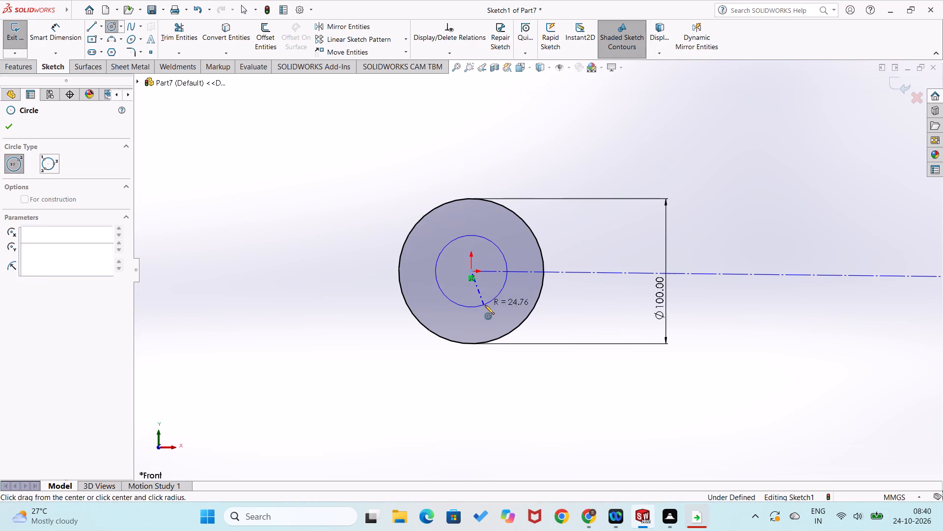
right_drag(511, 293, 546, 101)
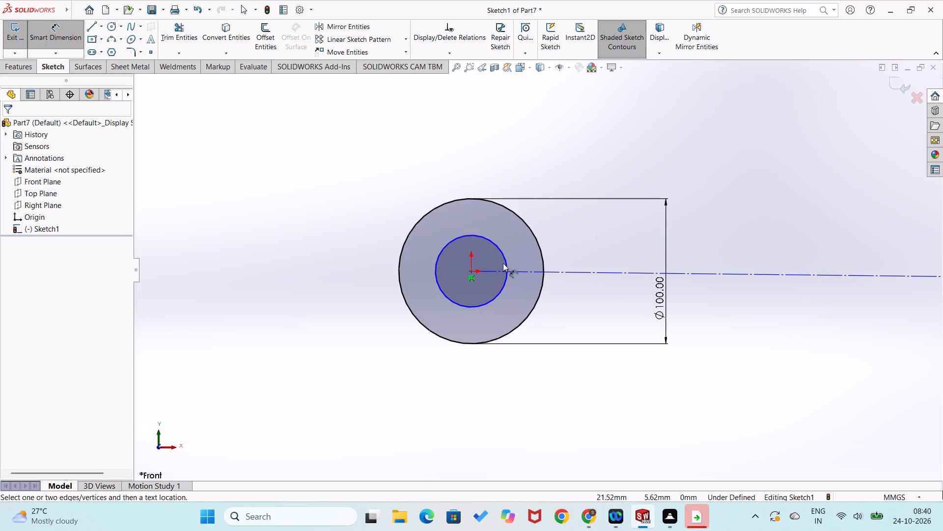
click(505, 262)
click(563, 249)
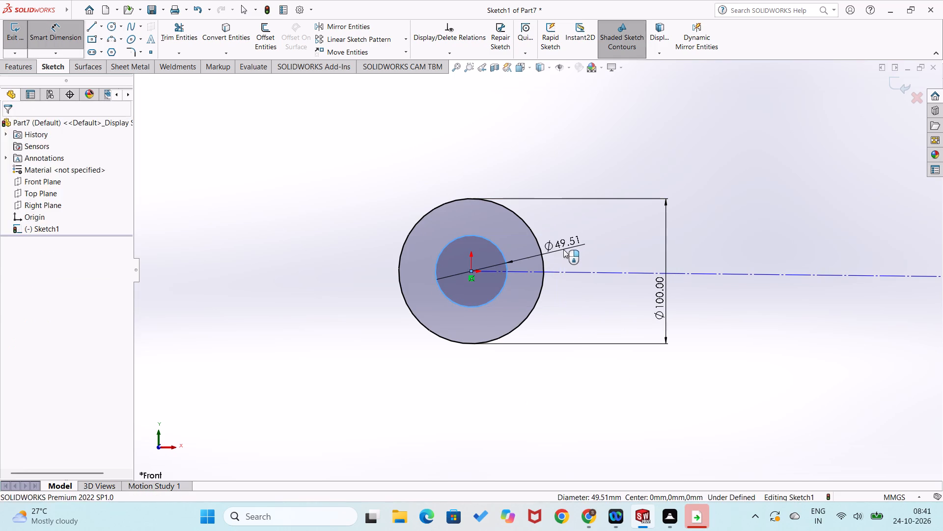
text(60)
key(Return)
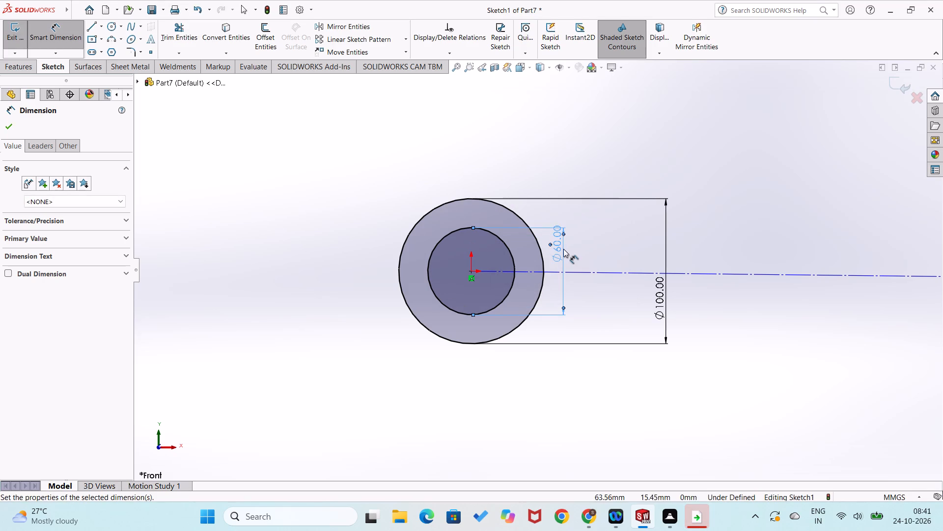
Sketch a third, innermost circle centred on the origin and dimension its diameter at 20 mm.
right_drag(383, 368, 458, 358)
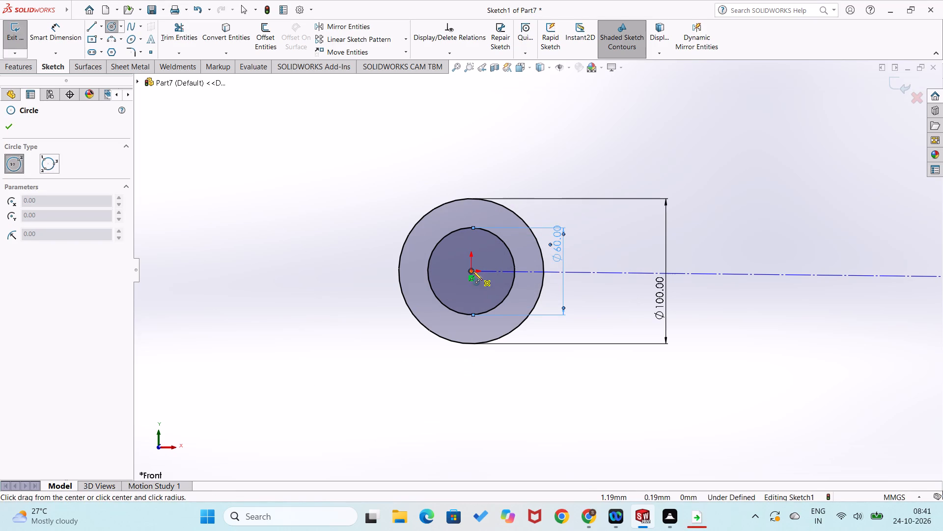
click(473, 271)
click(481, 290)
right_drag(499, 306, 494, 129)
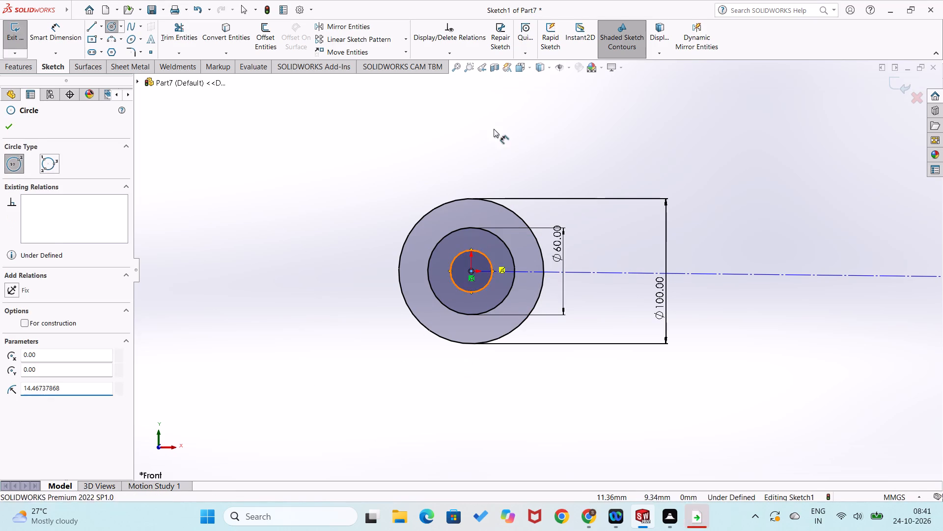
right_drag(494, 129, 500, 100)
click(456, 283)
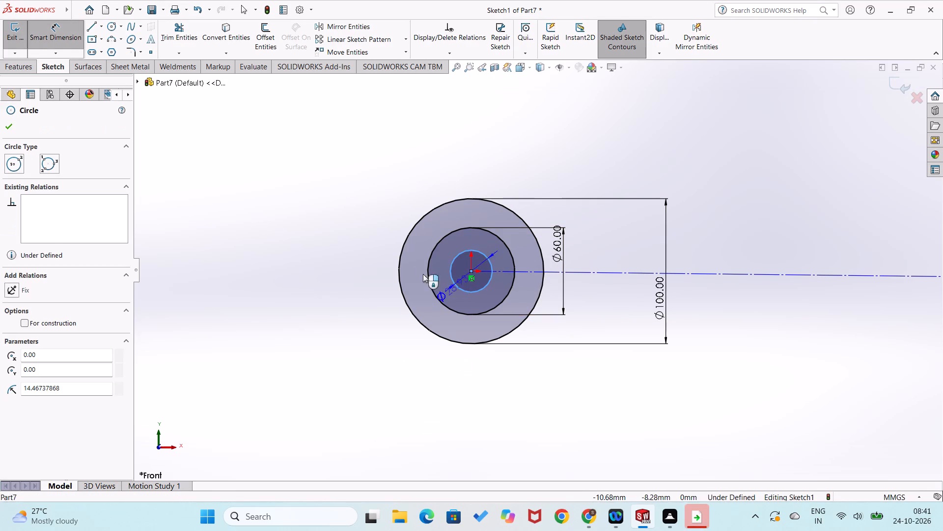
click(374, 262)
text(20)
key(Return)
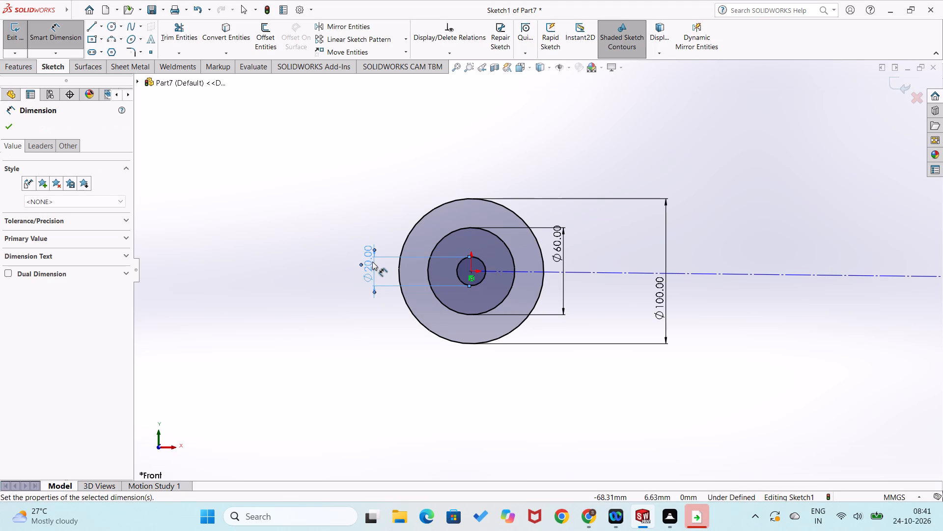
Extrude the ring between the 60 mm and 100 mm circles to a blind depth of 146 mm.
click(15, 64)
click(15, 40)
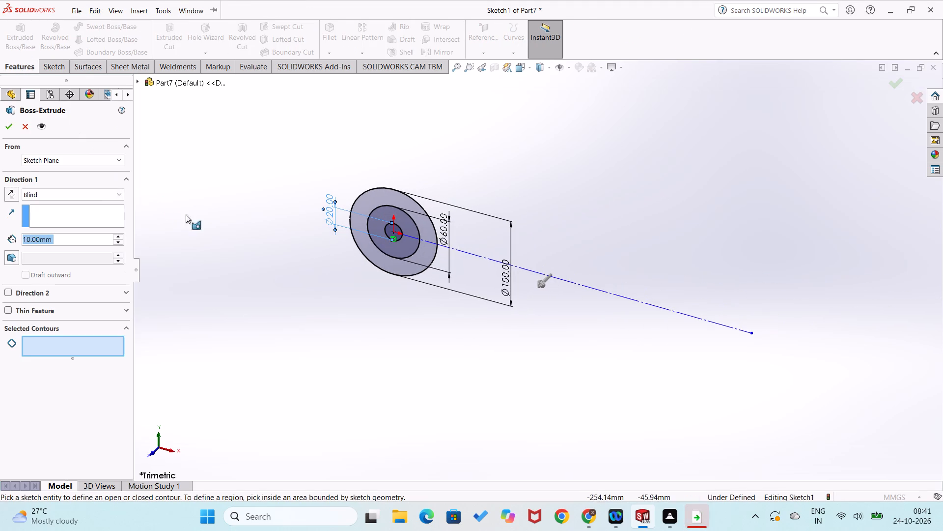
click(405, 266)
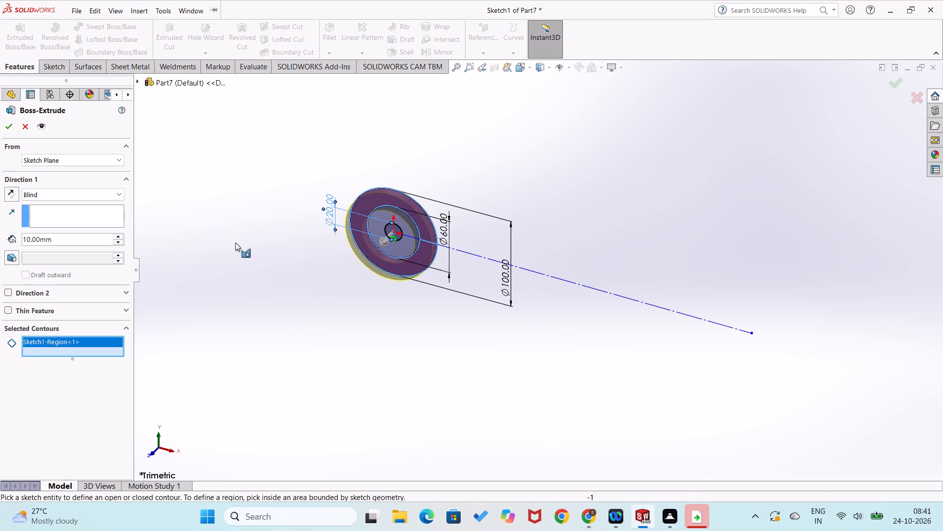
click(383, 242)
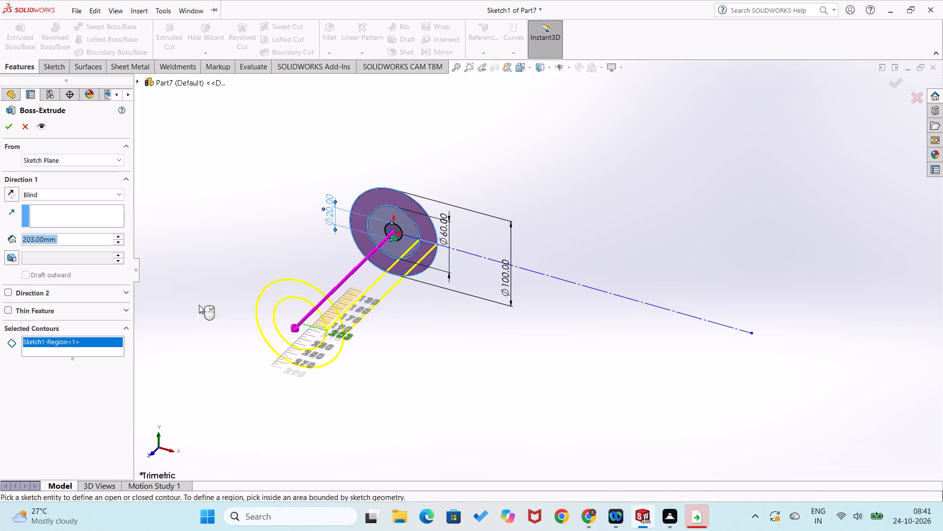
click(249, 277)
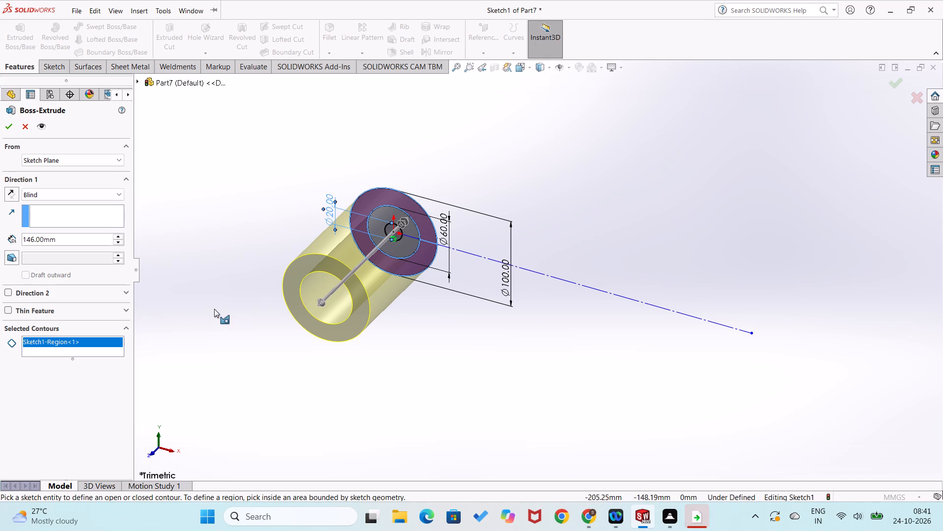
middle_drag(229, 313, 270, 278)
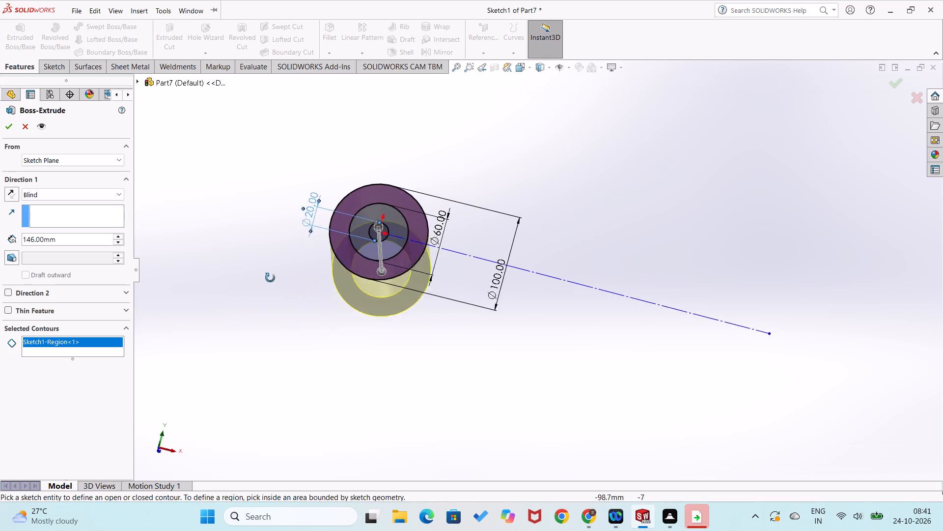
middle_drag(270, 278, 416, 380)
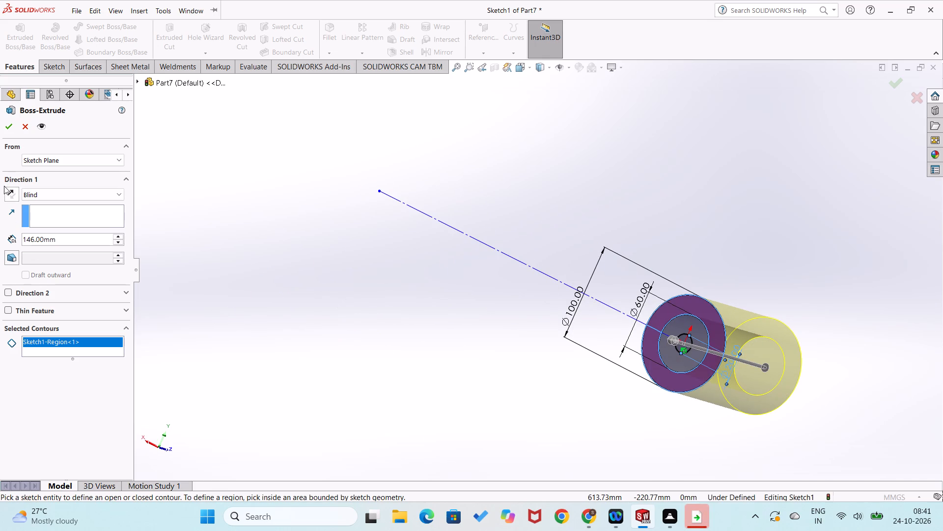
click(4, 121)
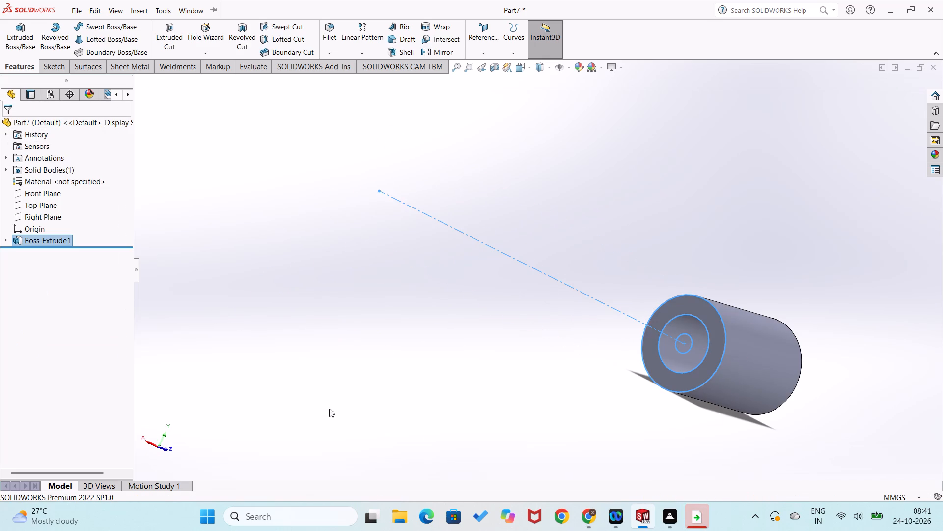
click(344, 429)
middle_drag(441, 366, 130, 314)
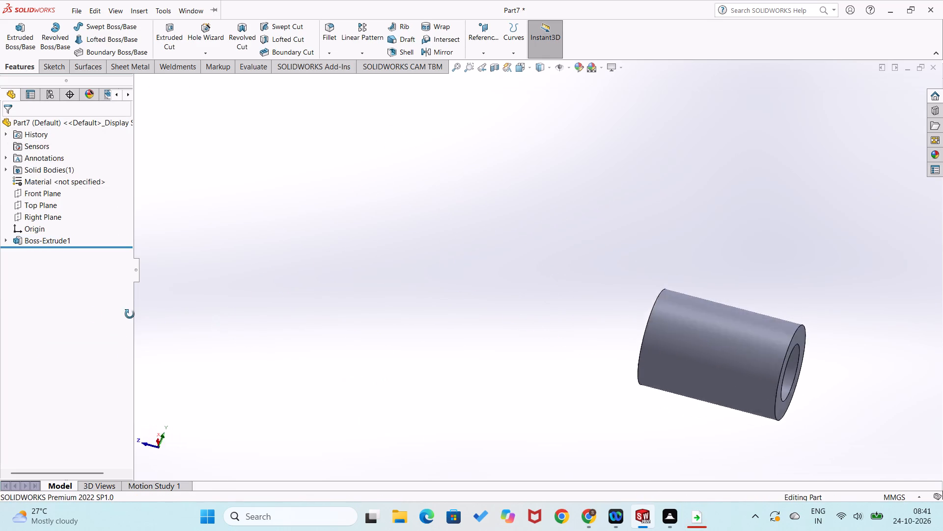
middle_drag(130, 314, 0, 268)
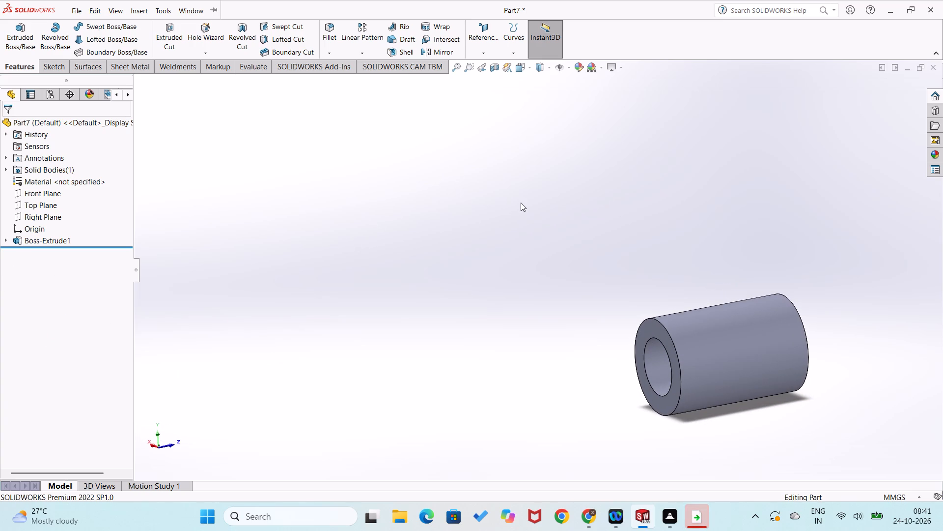
Close the current part without saving it.
click(933, 65)
click(442, 275)
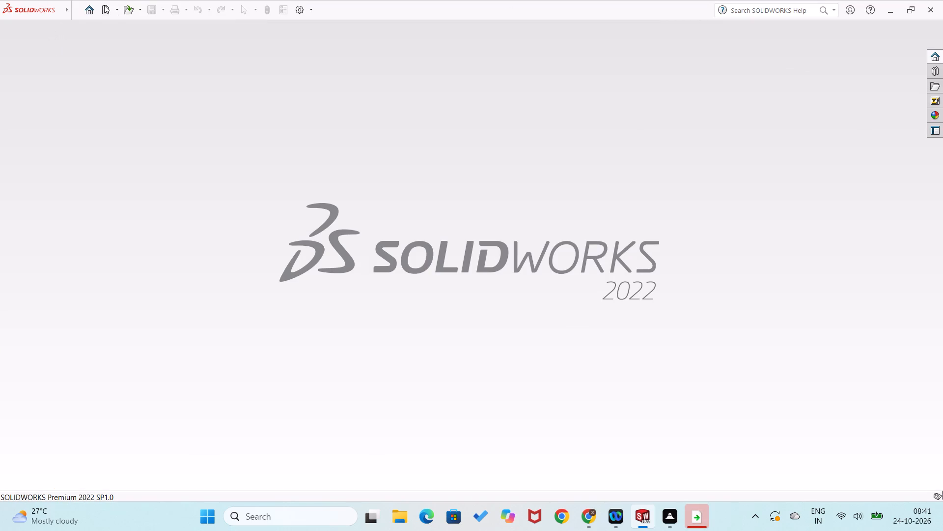
Create a new part and open a sketch on the Front Plane.
click(90, 5)
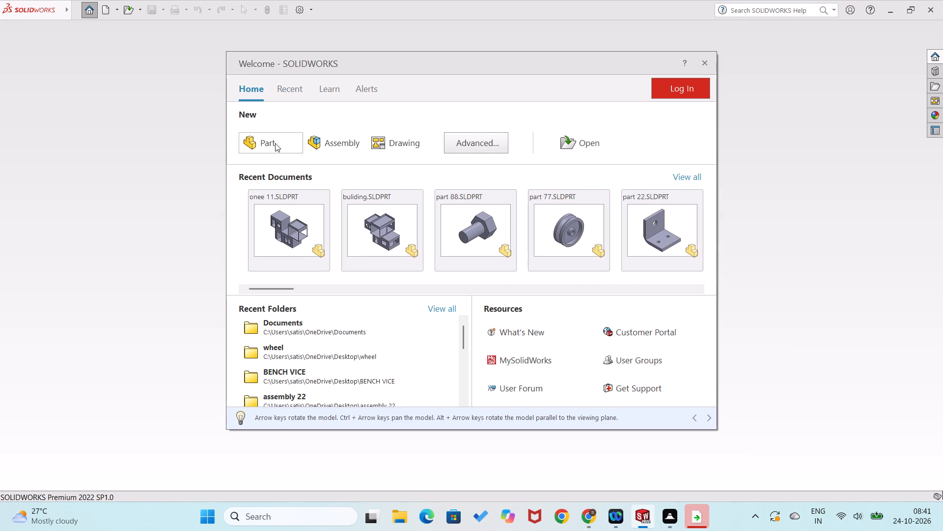
click(272, 142)
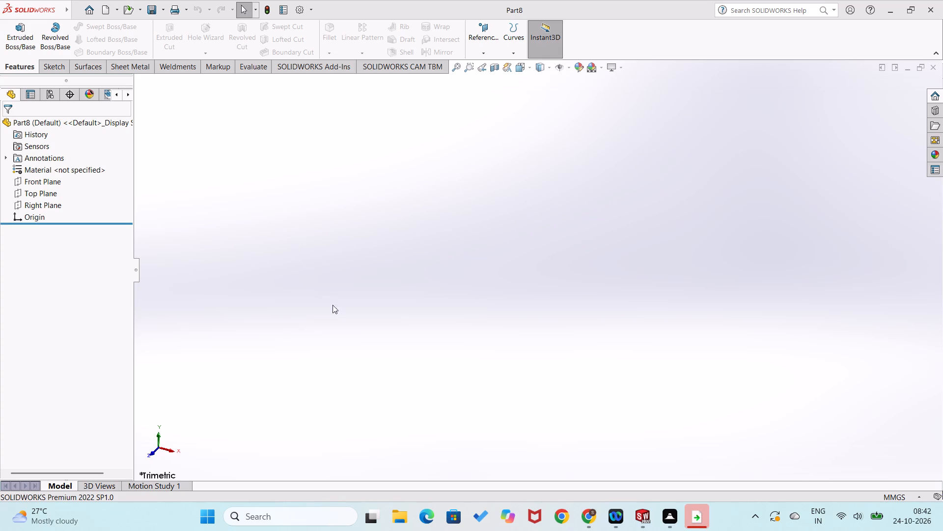
right_click(38, 181)
click(50, 166)
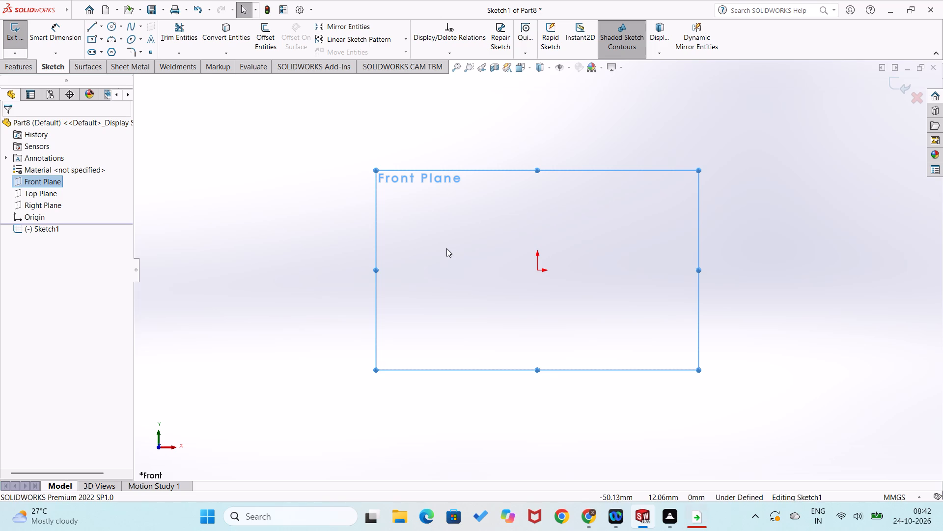
Sketch a closed stepped profile from the origin, about 61 mm wide and 56 mm high, with two steps descending from its outer edge to the base.
right_drag(543, 300, 488, 328)
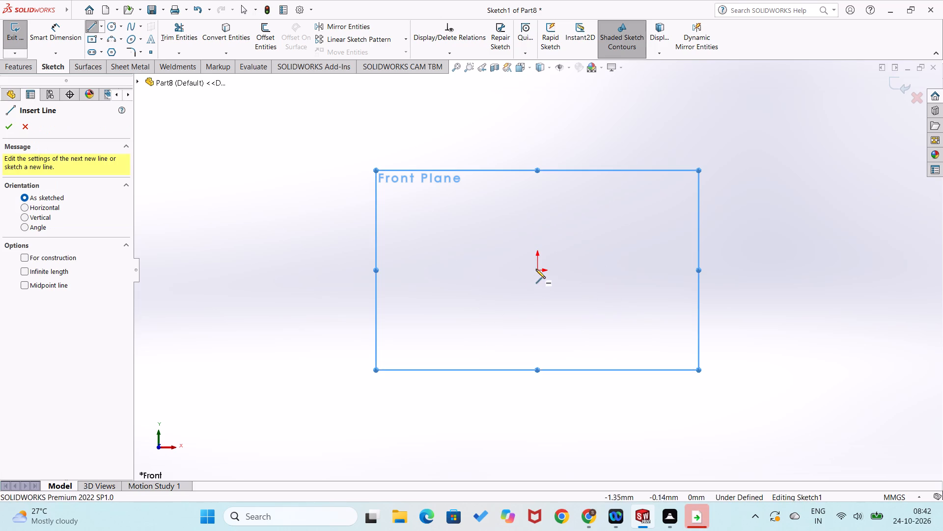
click(536, 268)
click(538, 168)
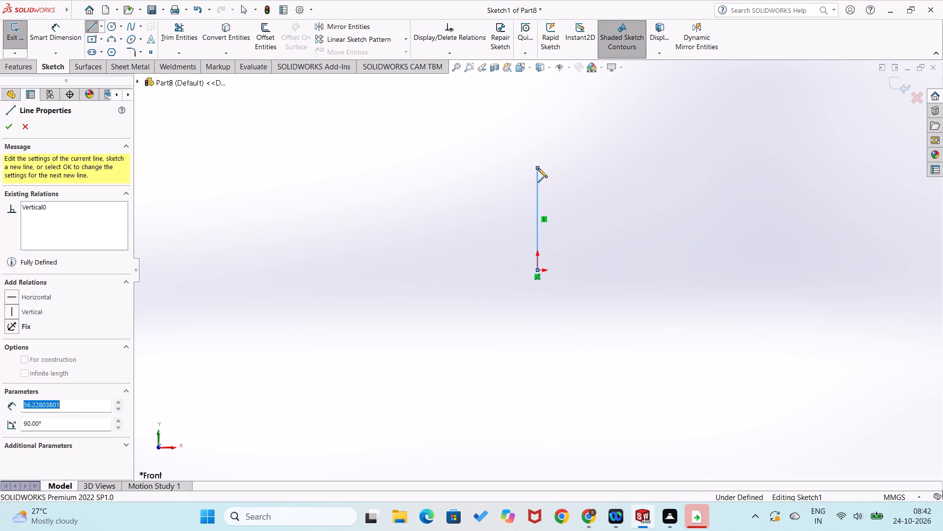
click(648, 170)
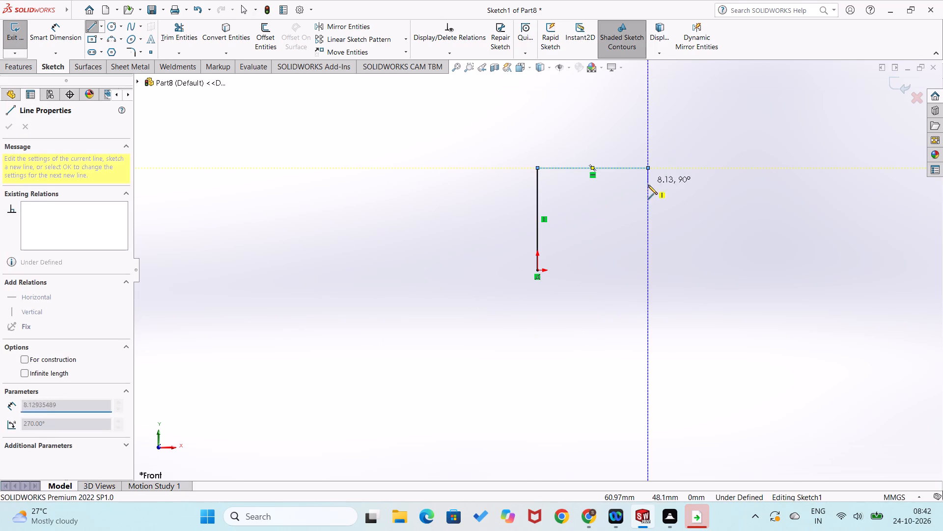
click(648, 209)
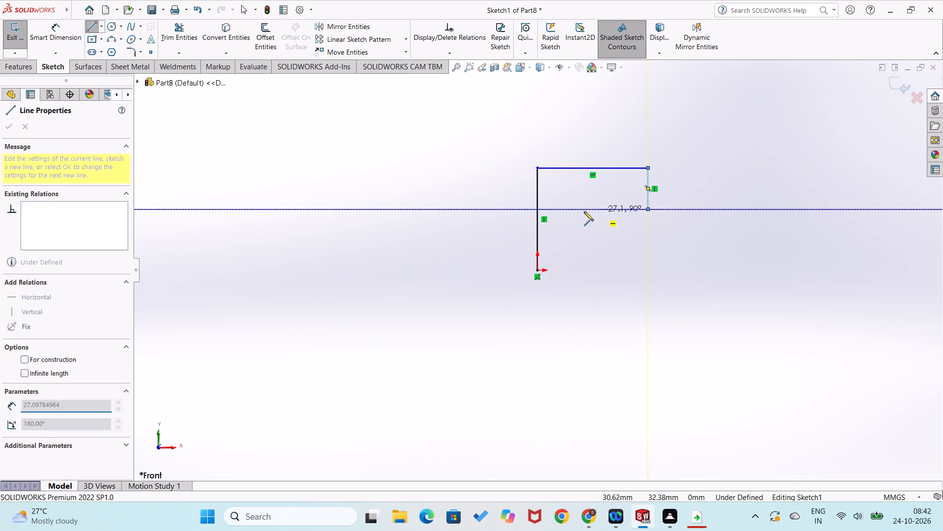
click(599, 210)
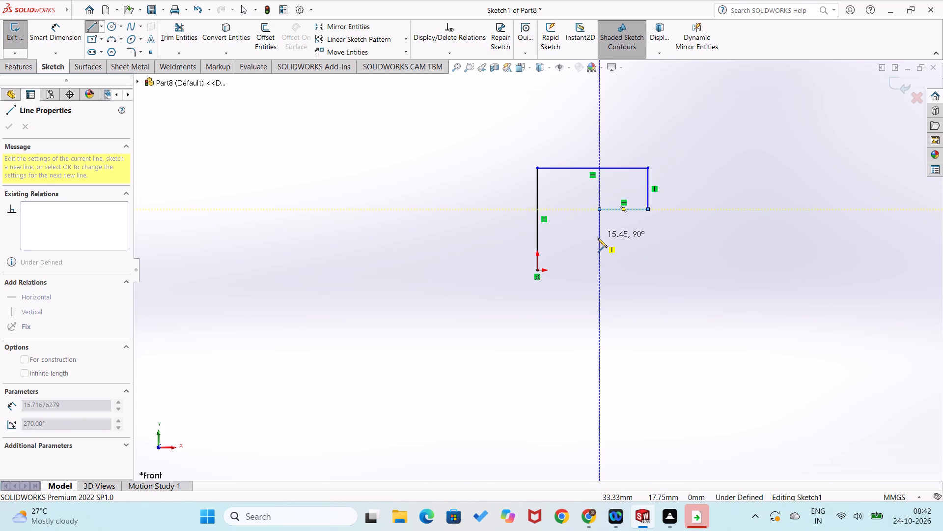
click(598, 238)
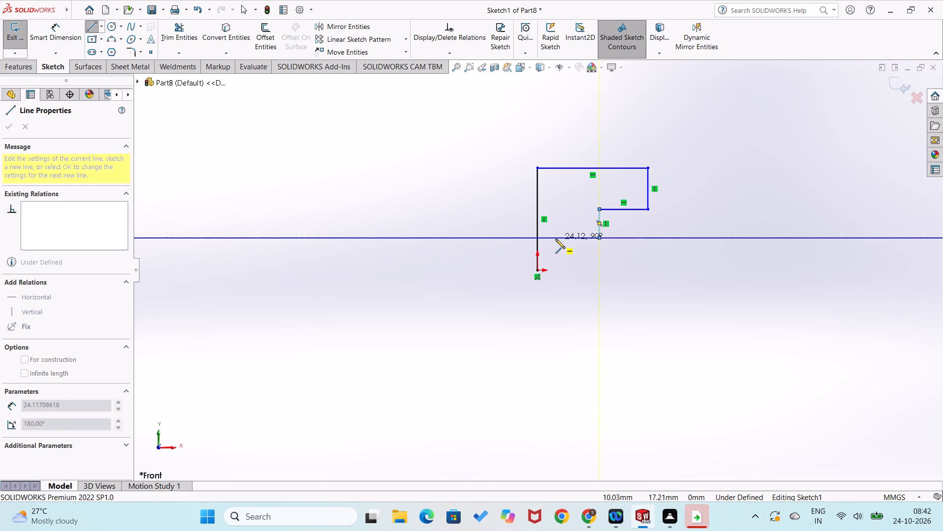
click(555, 238)
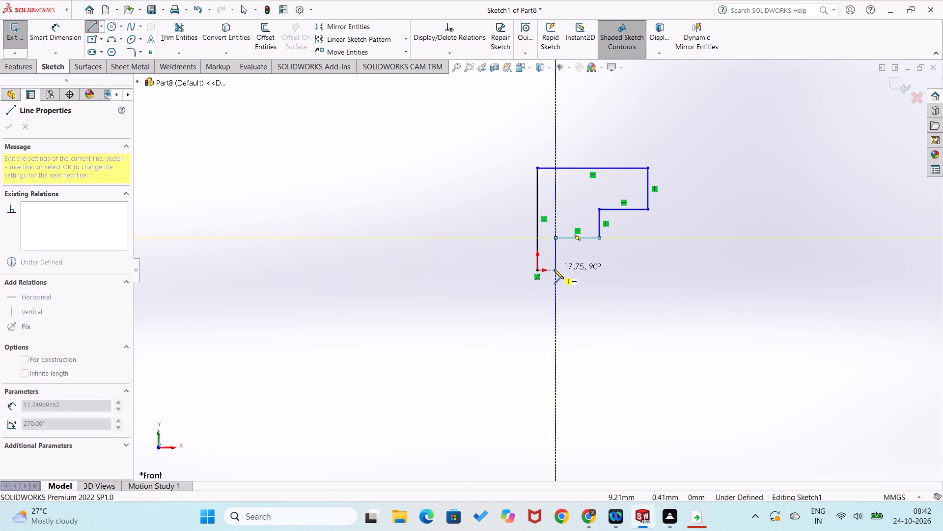
click(554, 269)
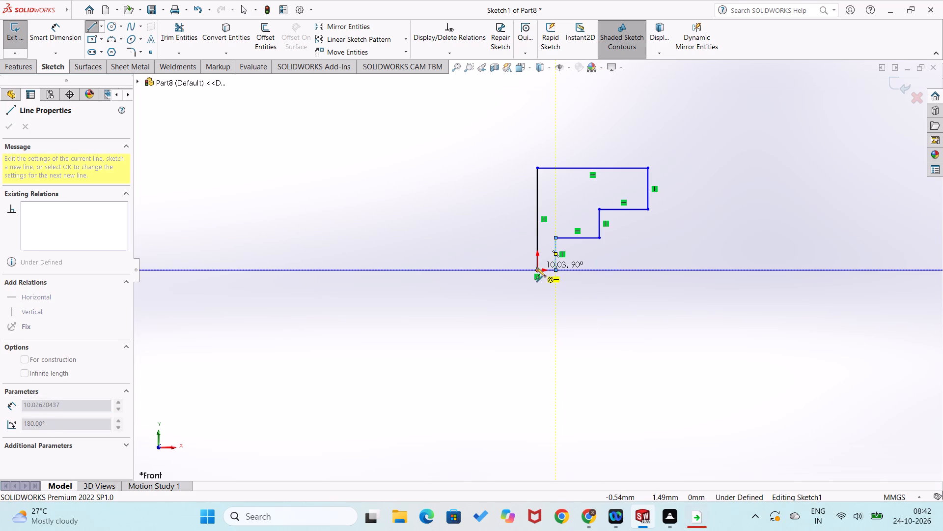
click(536, 268)
Dimension the profile's long vertical edge through the origin at 50 mm.
right_drag(497, 303, 528, 152)
click(537, 212)
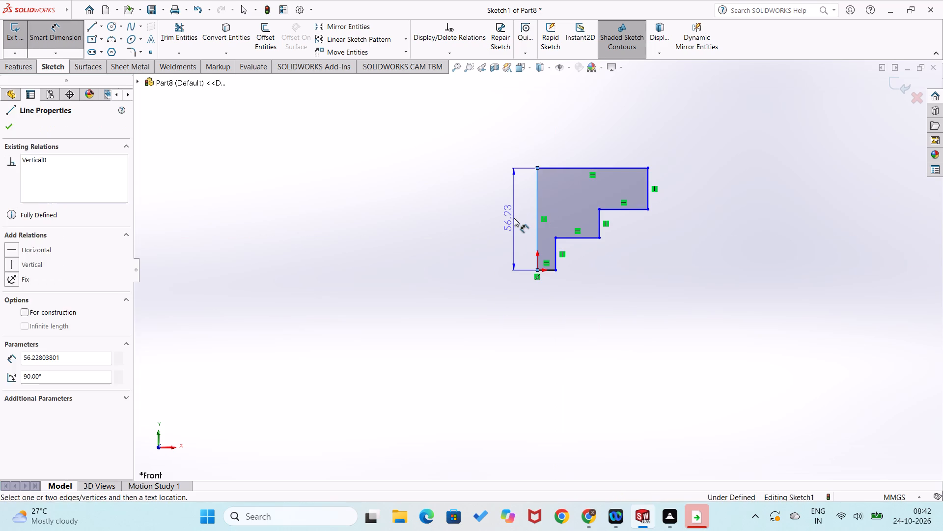
click(514, 218)
text(50)
key(Return)
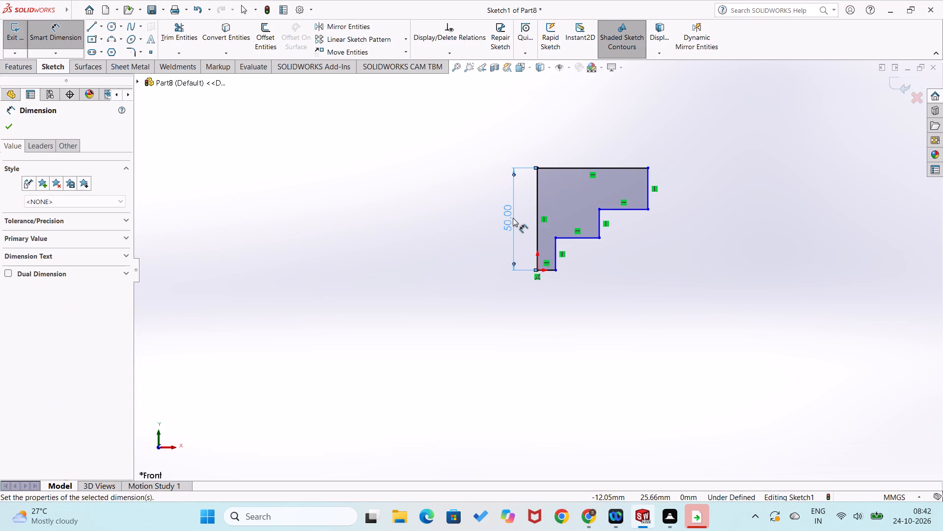
click(406, 320)
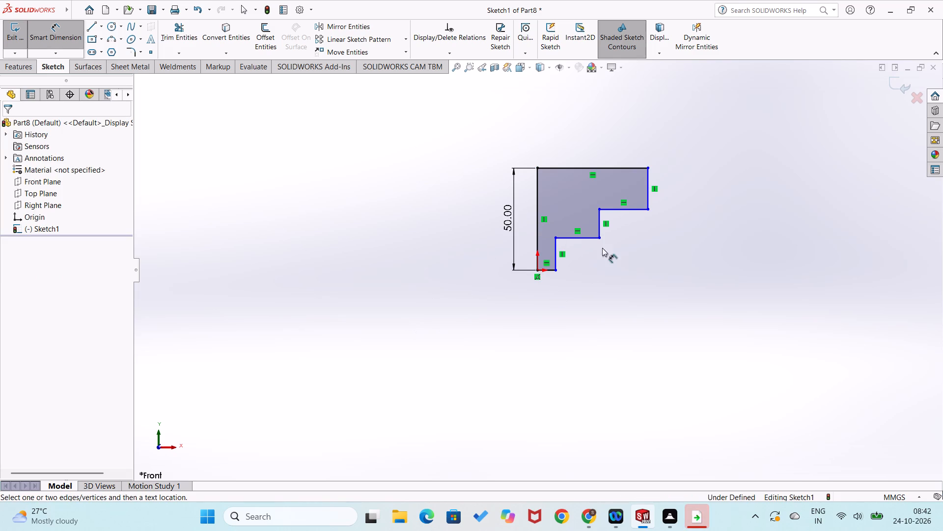
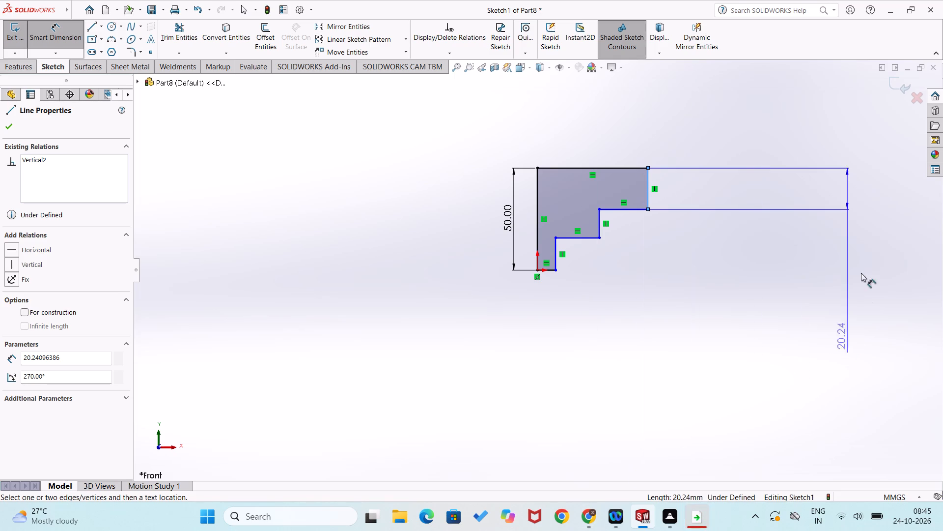
Dimension the profile's outer vertical edge at 20 mm and the short vertical edge nearest the origin at 10 mm.
click(786, 194)
text(20)
key(Return)
click(687, 279)
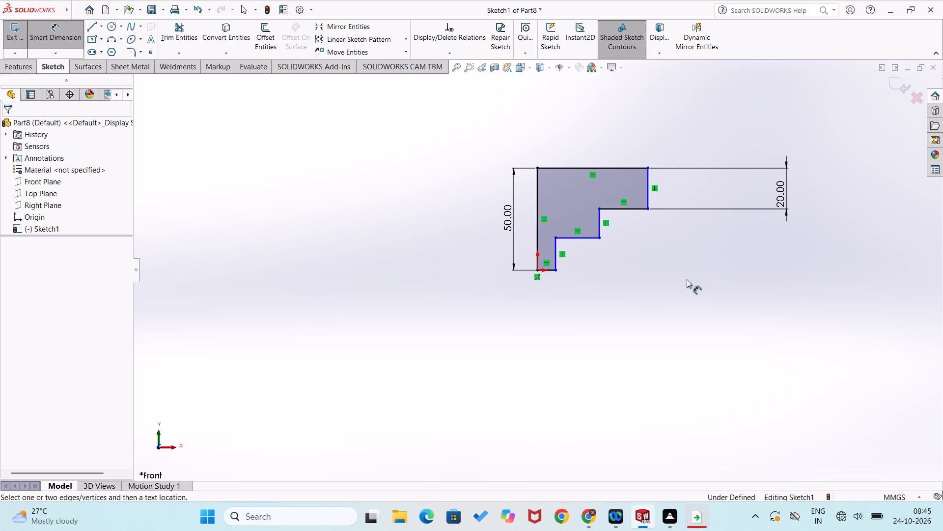
click(553, 262)
click(578, 258)
text(10)
key(Return)
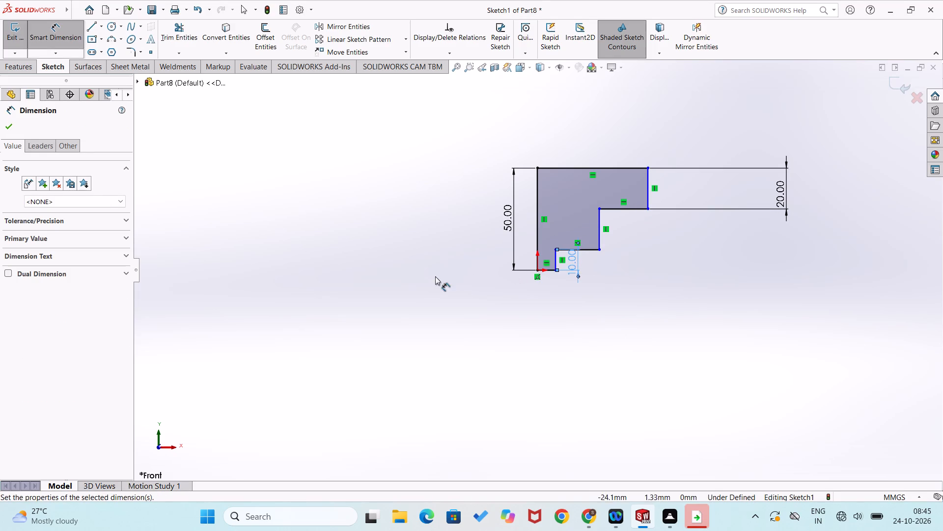
click(435, 281)
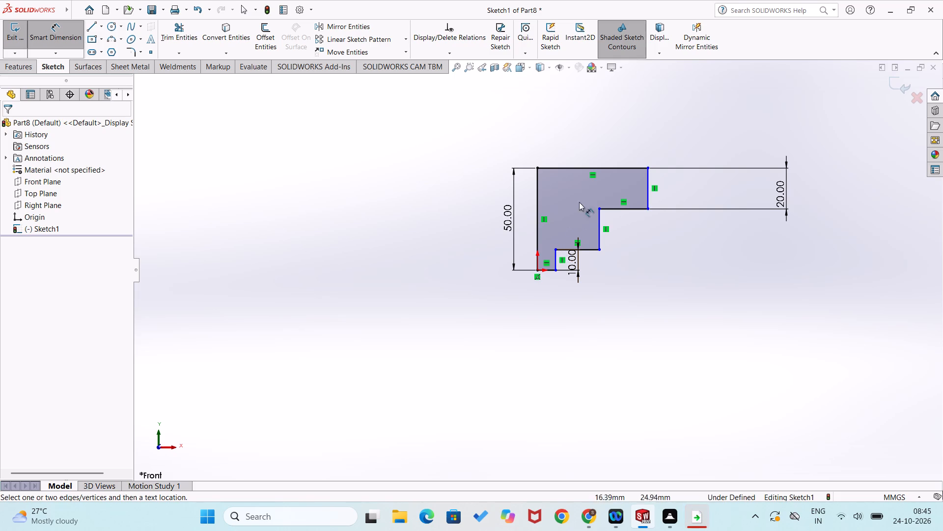
Dimension the profile's long top edge at 140 mm and the outer step's horizontal edge at 40 mm.
click(579, 166)
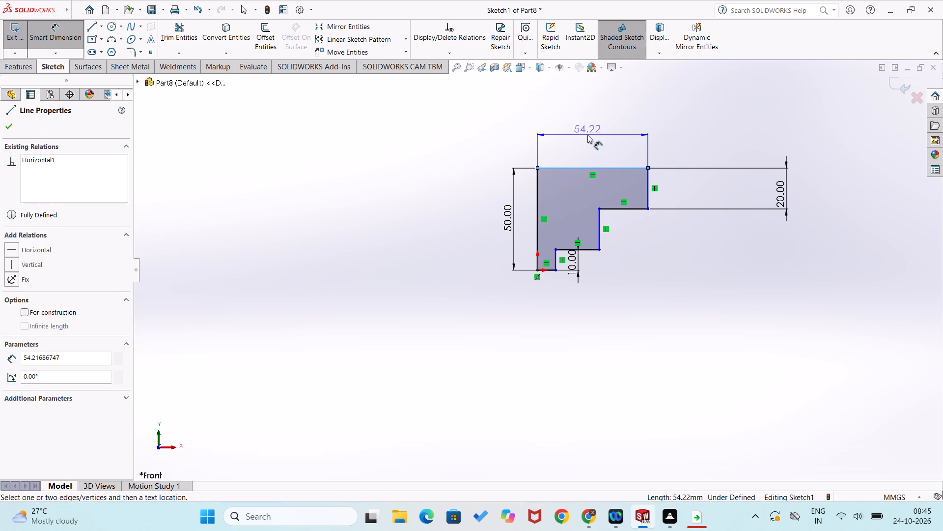
click(587, 135)
text(140)
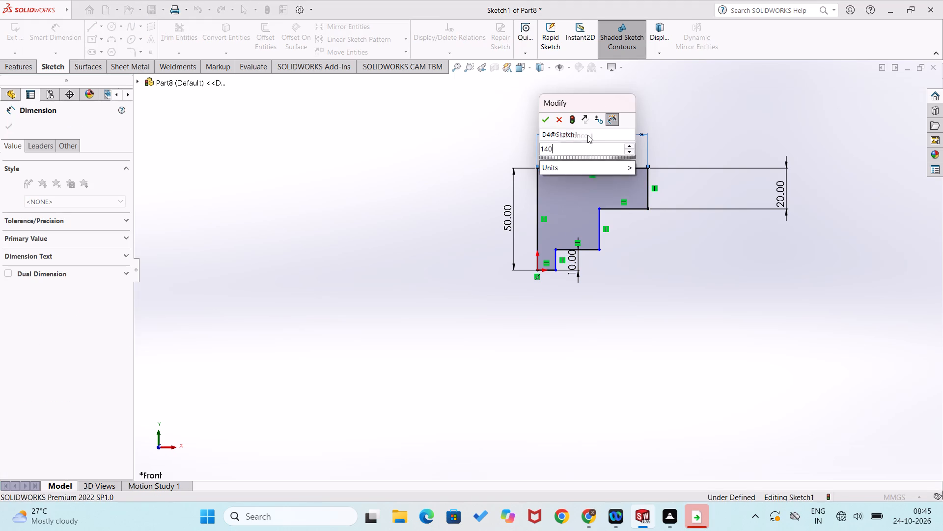
key(Return)
click(625, 305)
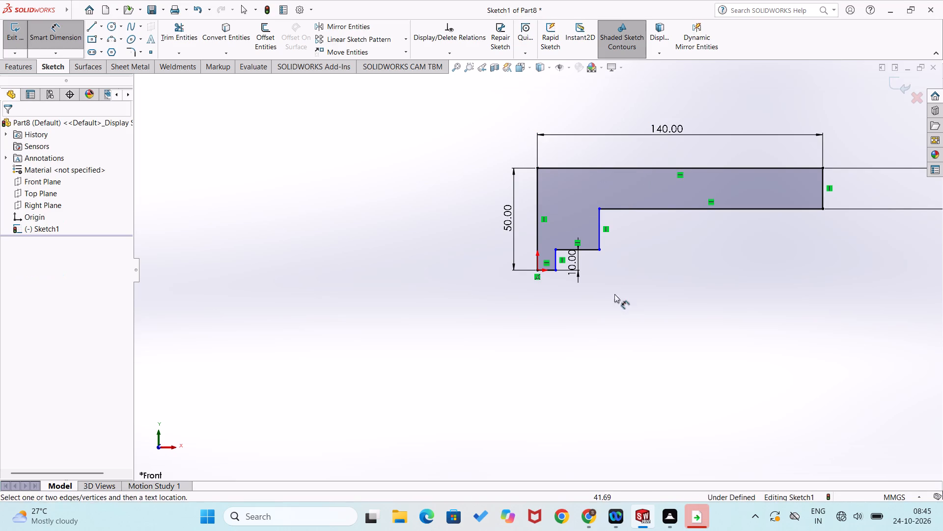
click(735, 210)
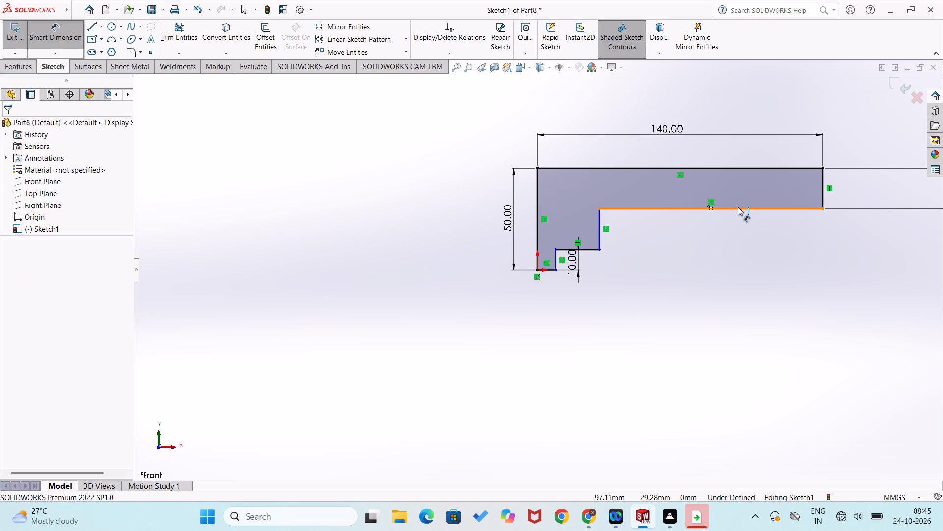
click(771, 151)
text(40)
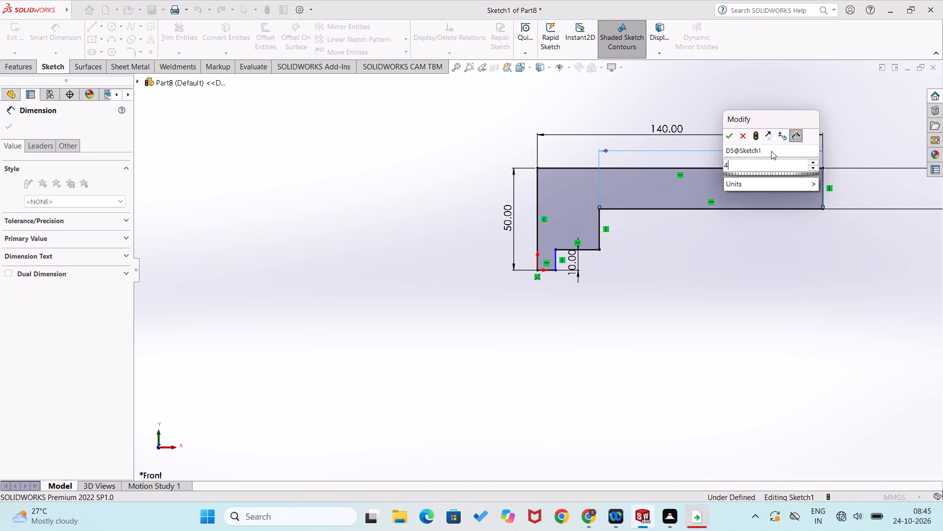
key(Return)
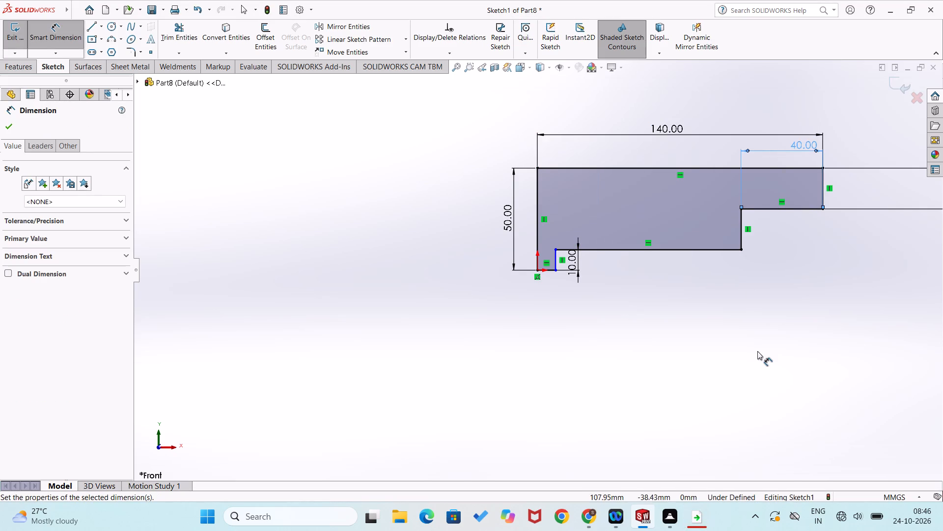
click(757, 351)
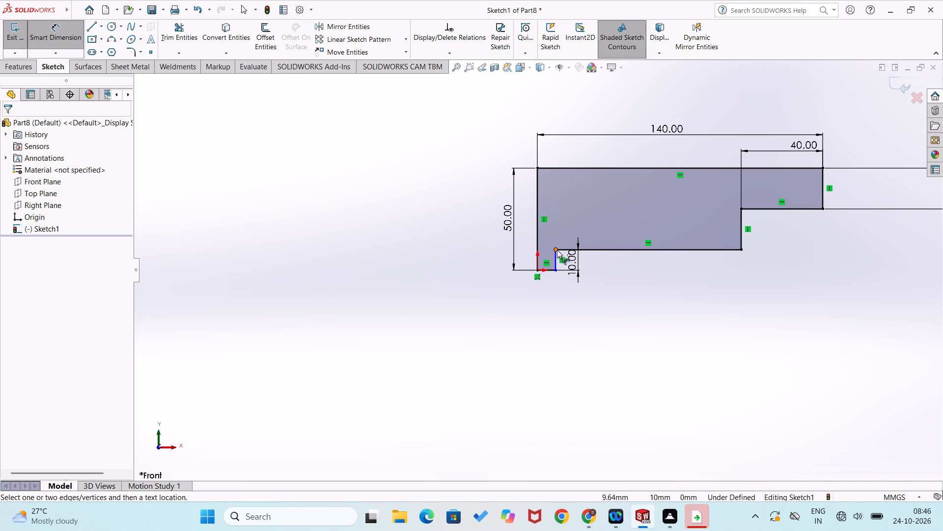
Set the horizontal distance from the inner step's corner to the profile's outer top corner to 120 mm.
click(557, 250)
click(821, 166)
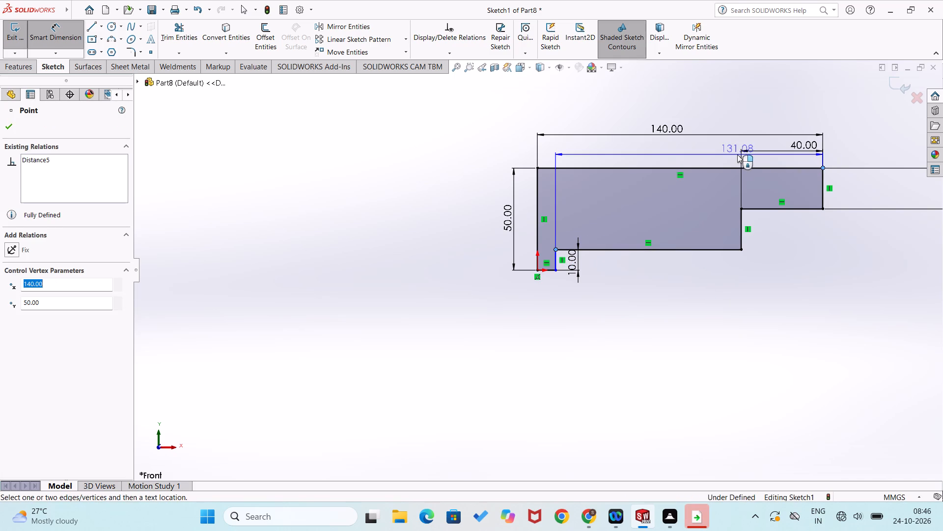
click(735, 153)
text(120)
key(Return)
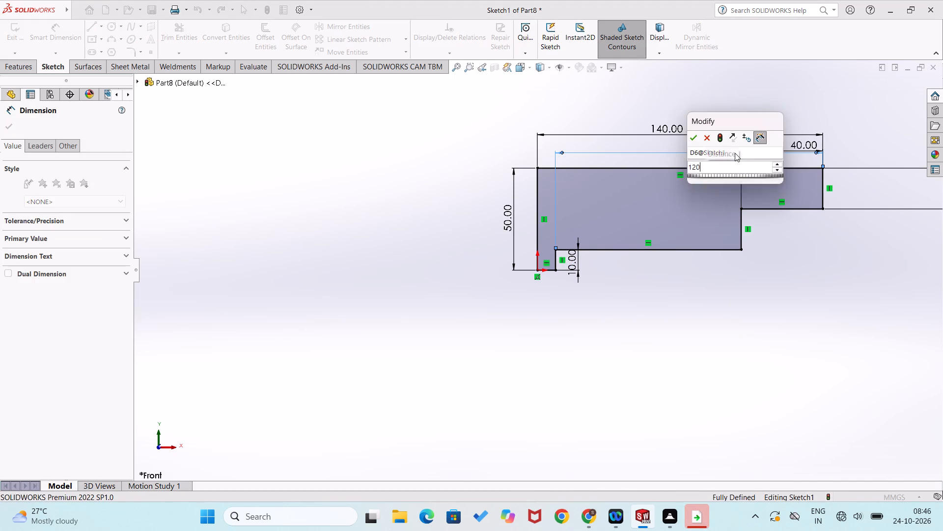
click(744, 351)
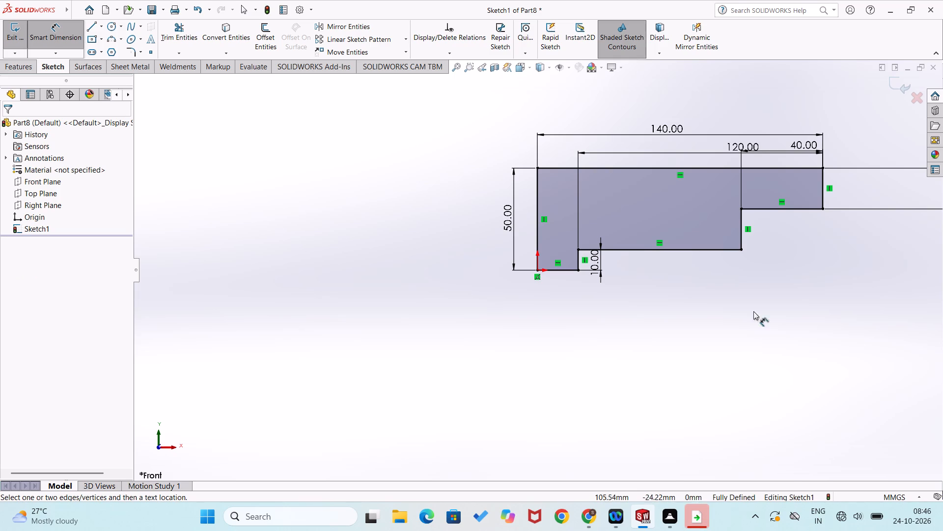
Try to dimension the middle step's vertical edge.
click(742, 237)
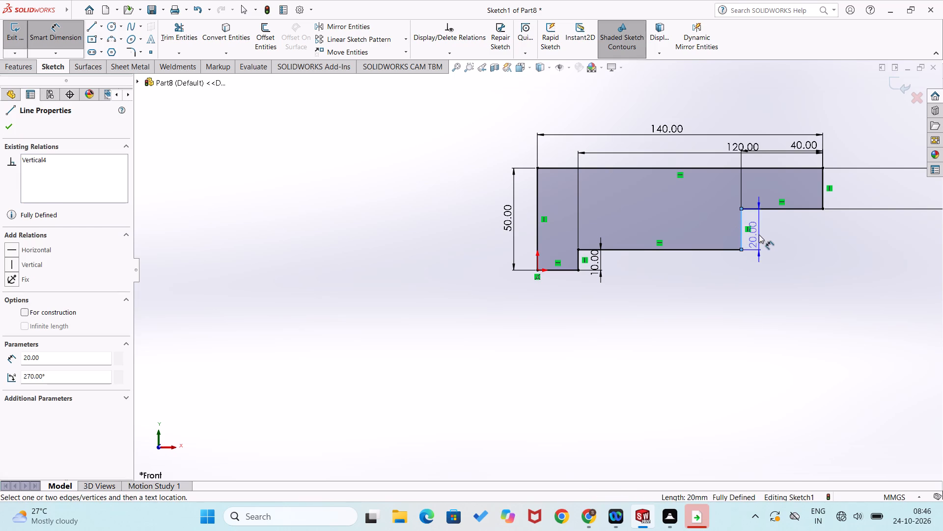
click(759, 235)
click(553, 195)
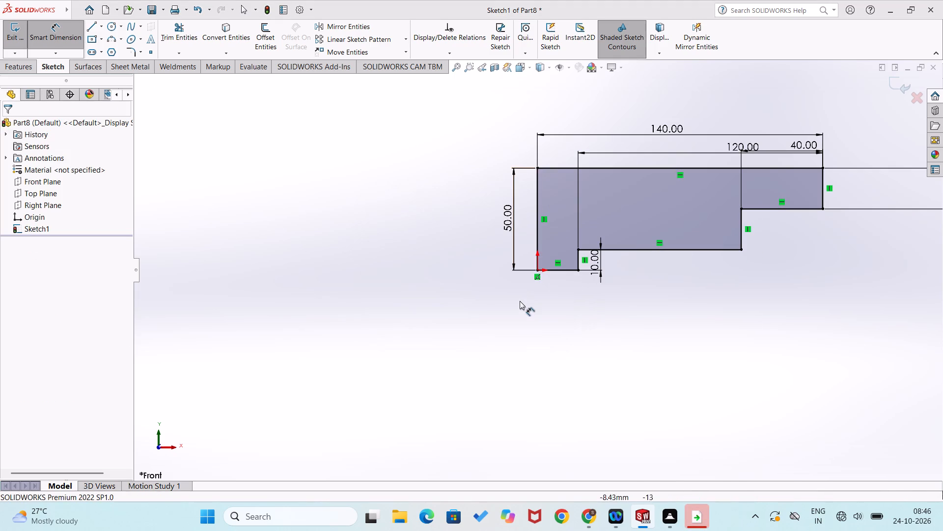
Draw a horizontal construction line about 162 mm long from the origin, along the profile's base and past its outer end.
right_drag(624, 335, 424, 350)
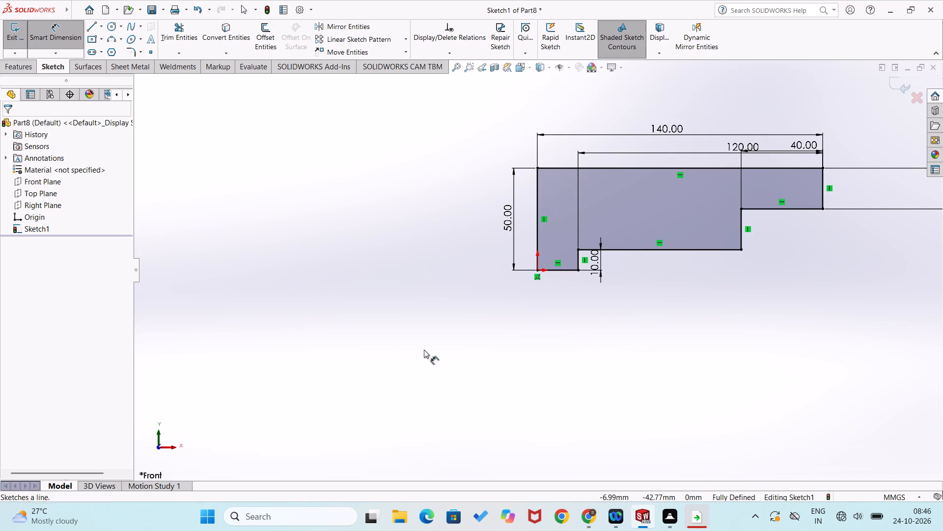
right_drag(424, 350, 376, 337)
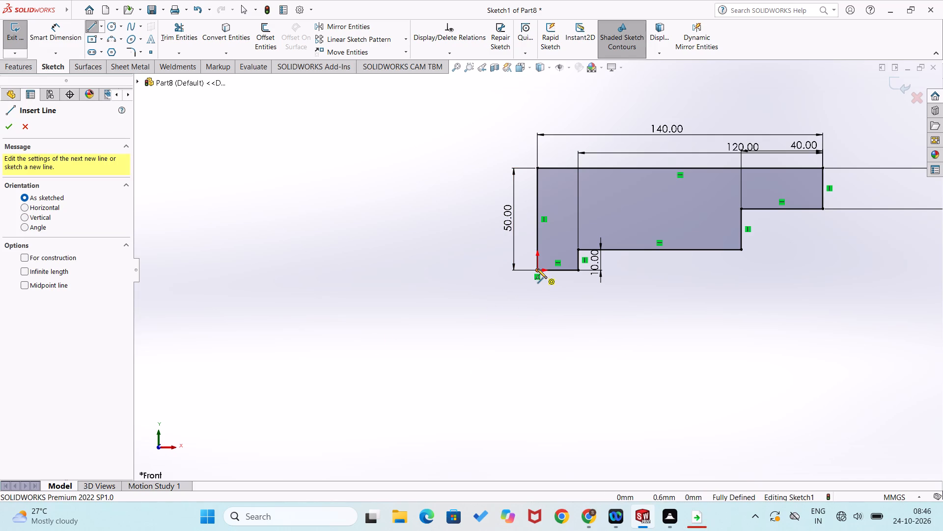
click(537, 269)
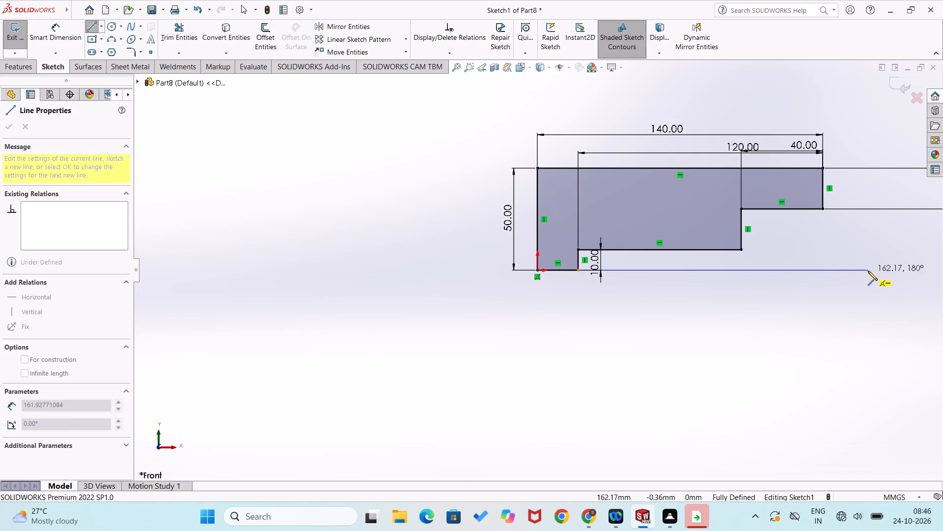
click(868, 270)
right_click(868, 270)
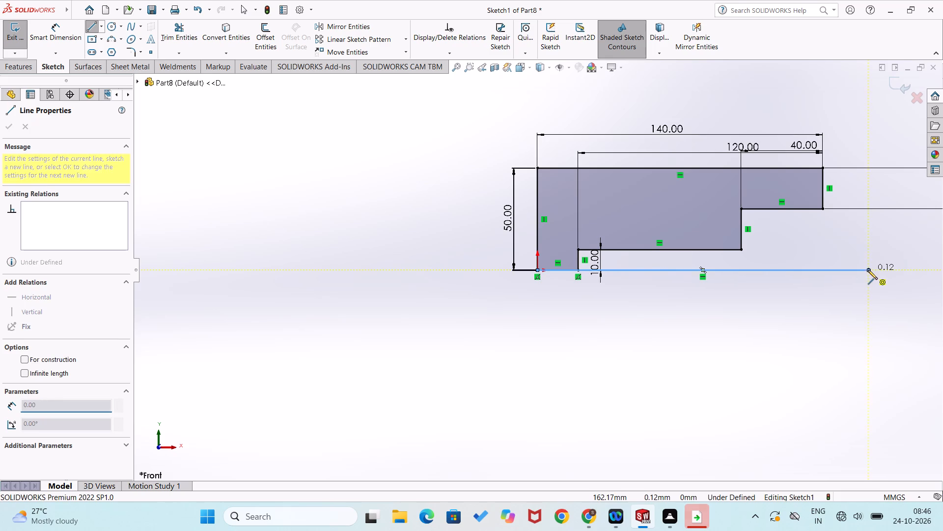
click(839, 255)
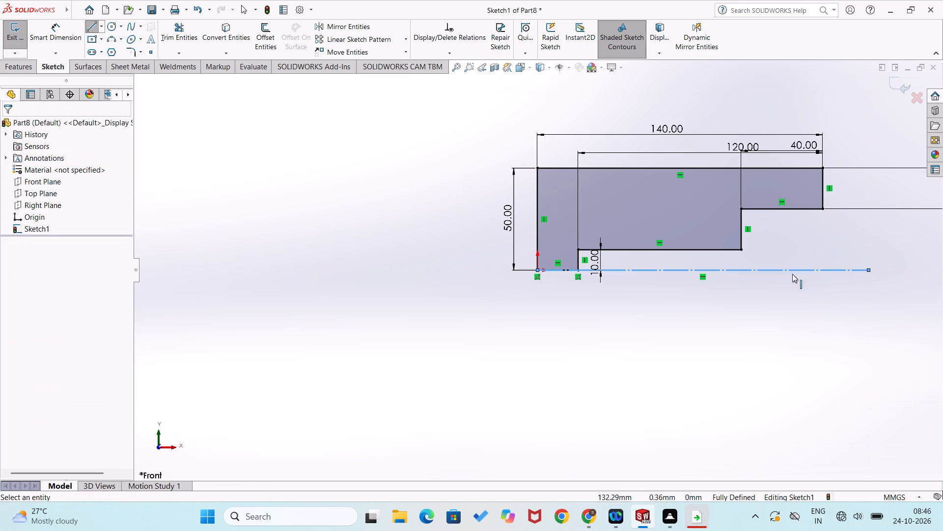
Revolve the stepped profile 360 degrees about the horizontal construction line as a boss.
click(5, 65)
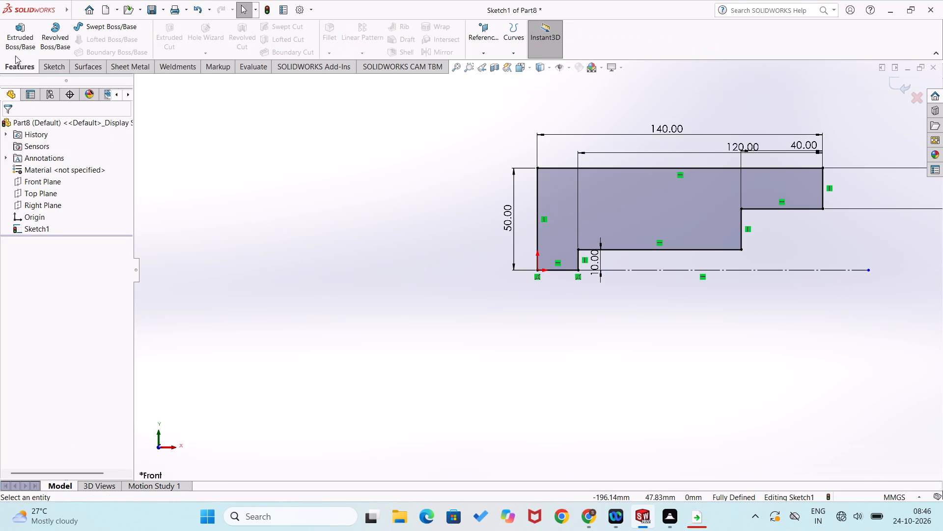
click(42, 42)
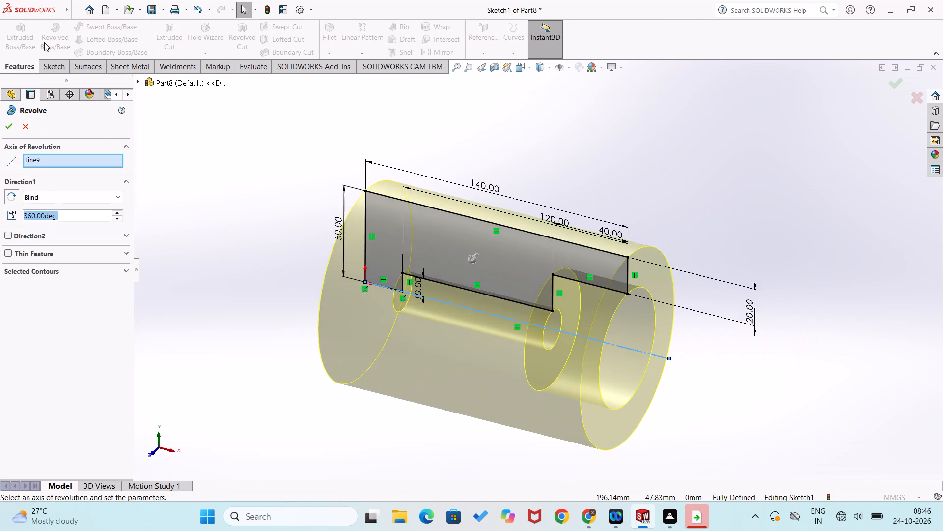
click(2, 125)
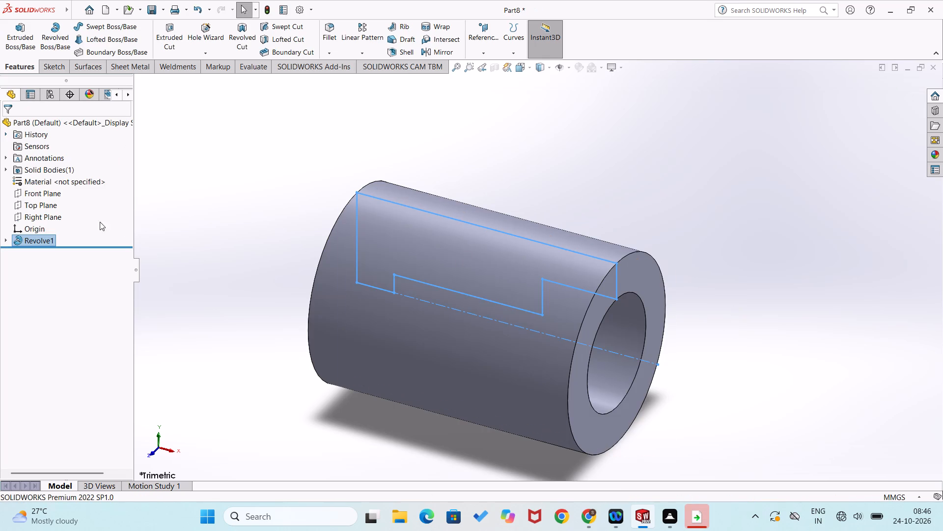
click(186, 206)
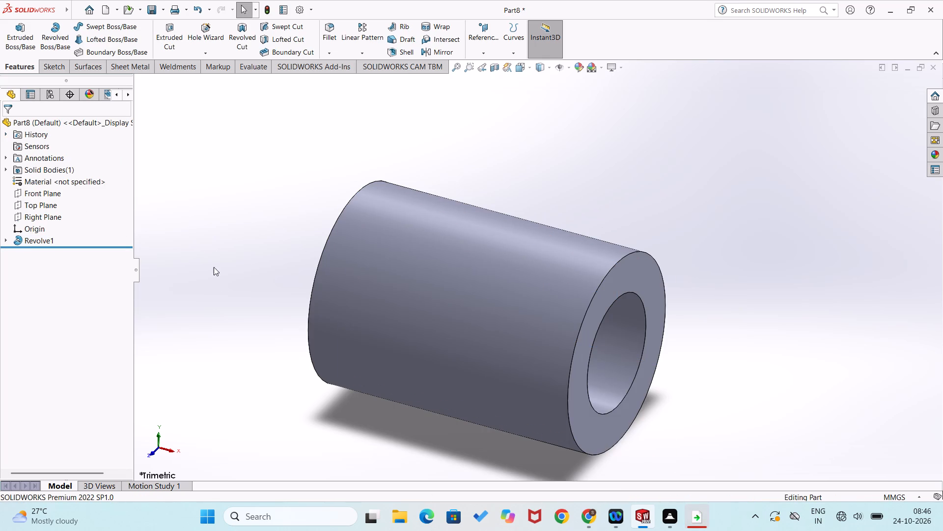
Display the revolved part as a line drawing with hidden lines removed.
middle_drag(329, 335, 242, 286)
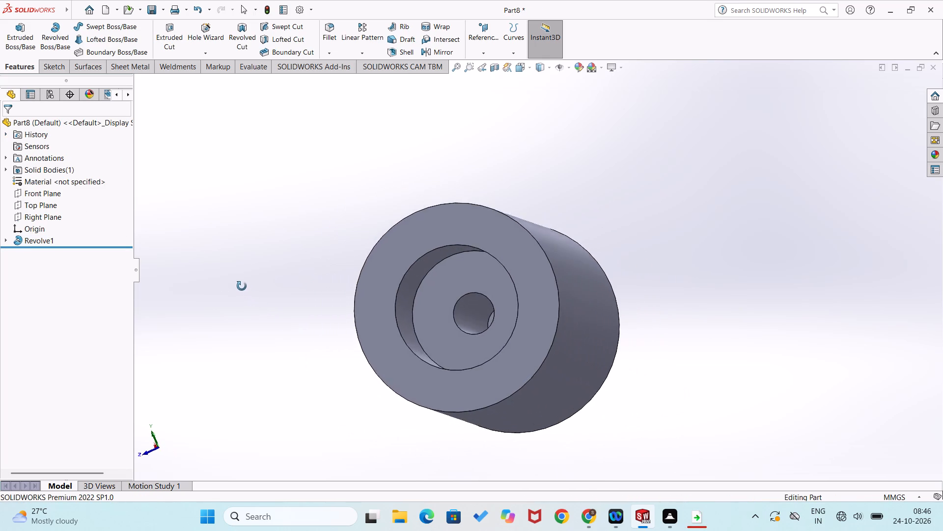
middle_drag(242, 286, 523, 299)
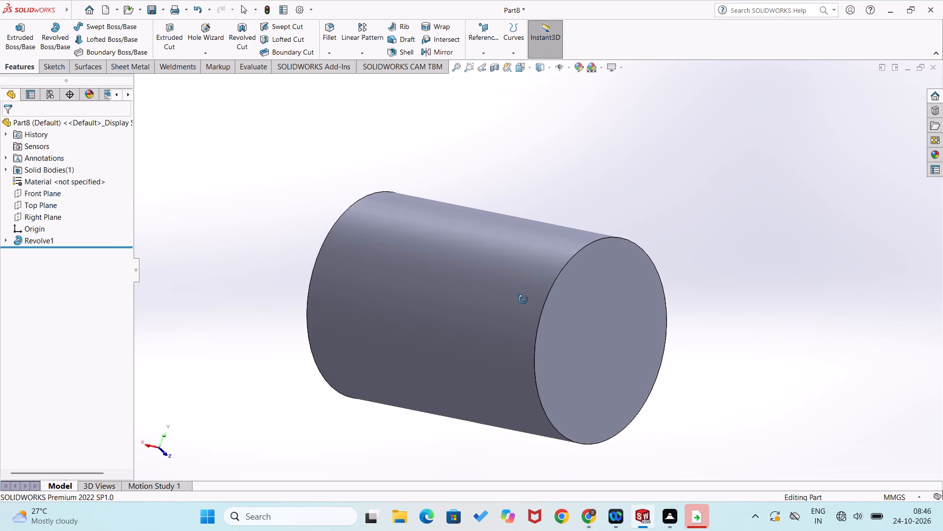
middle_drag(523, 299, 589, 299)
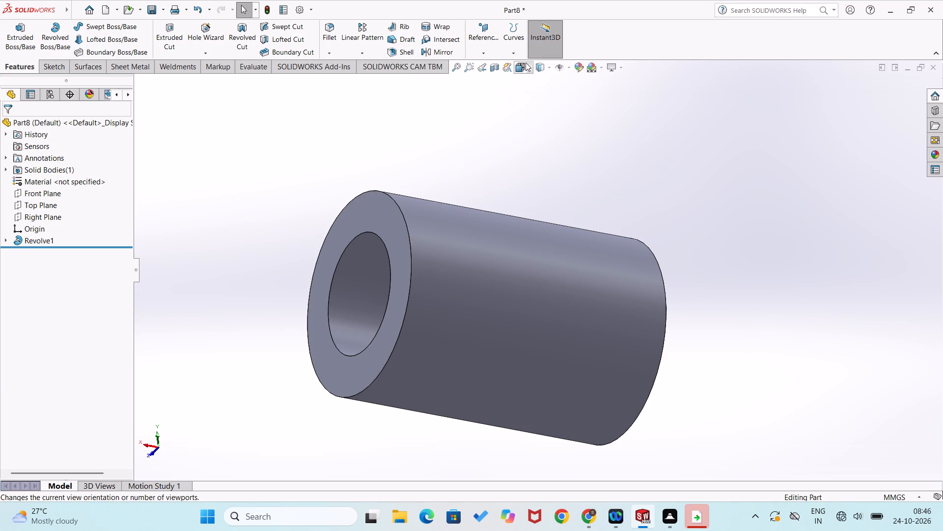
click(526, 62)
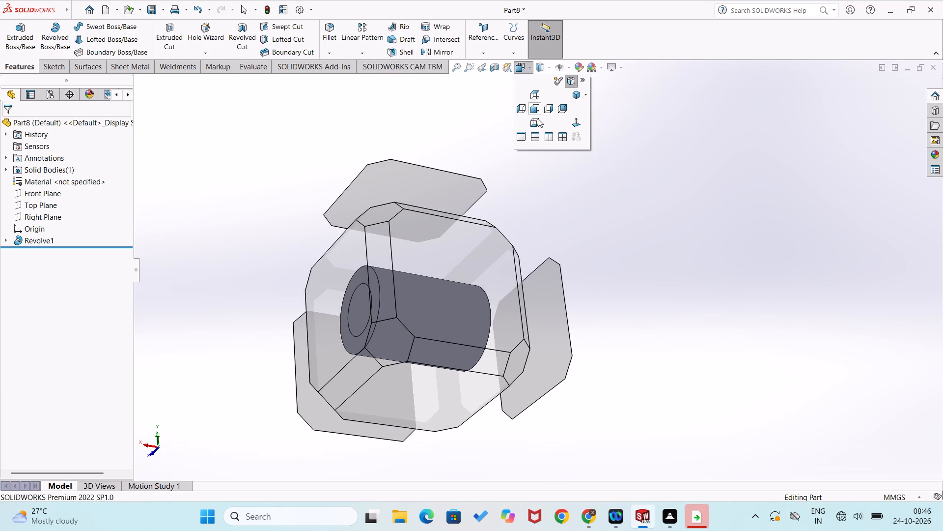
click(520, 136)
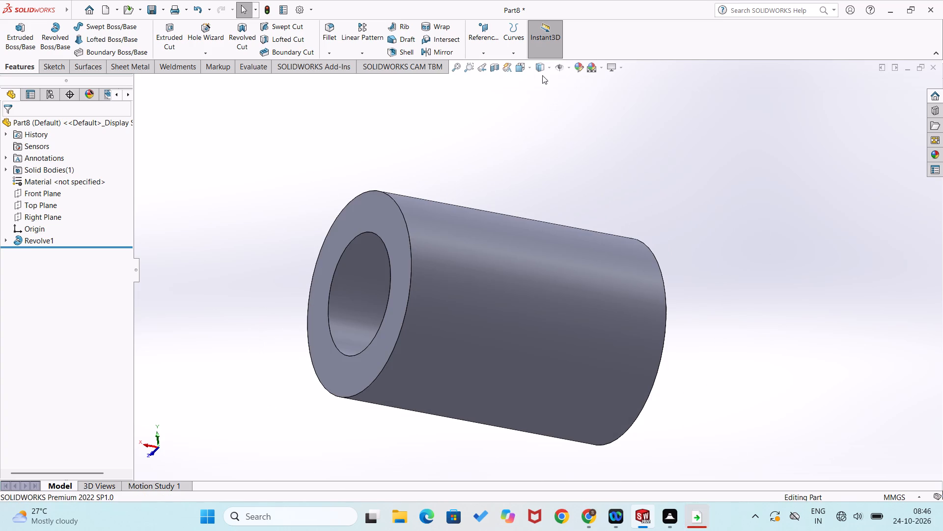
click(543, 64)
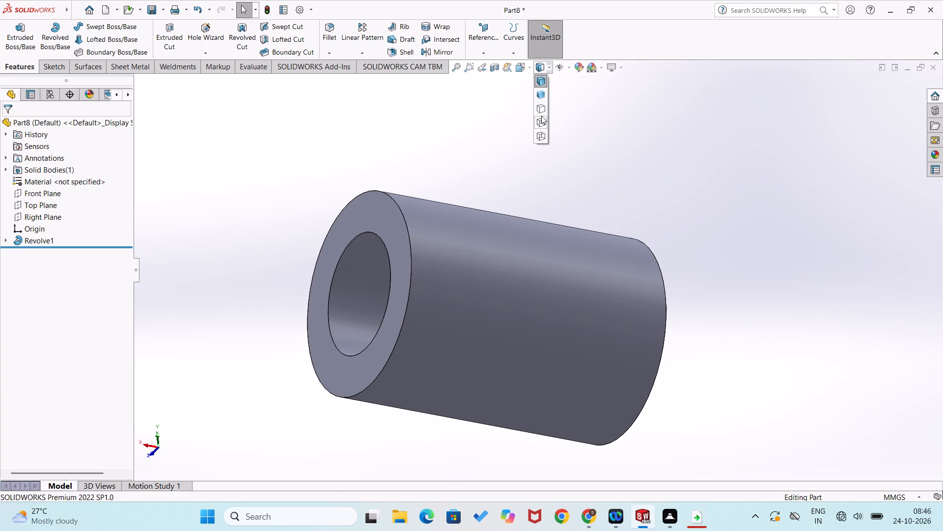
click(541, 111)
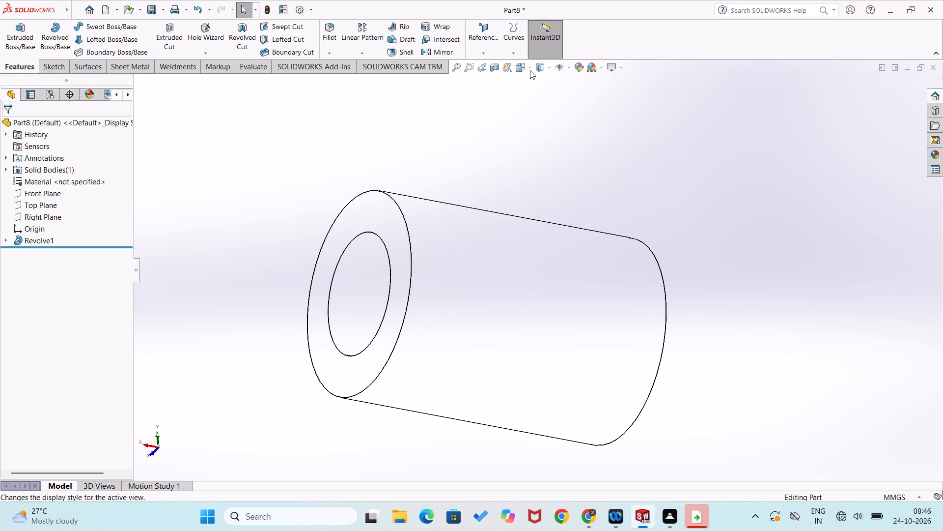
Examine the stepped bore in a section view along the Front Plane, with the part displayed shaded with edges.
click(489, 65)
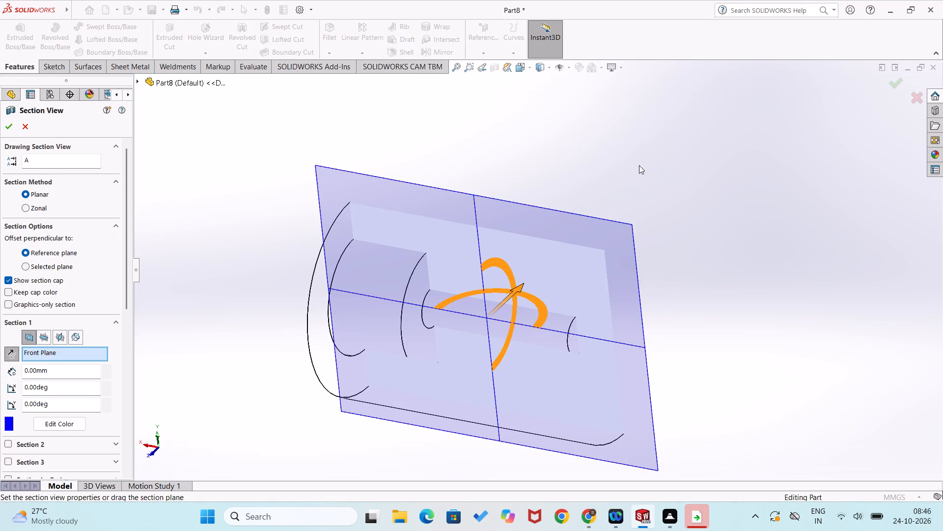
middle_drag(639, 171, 594, 320)
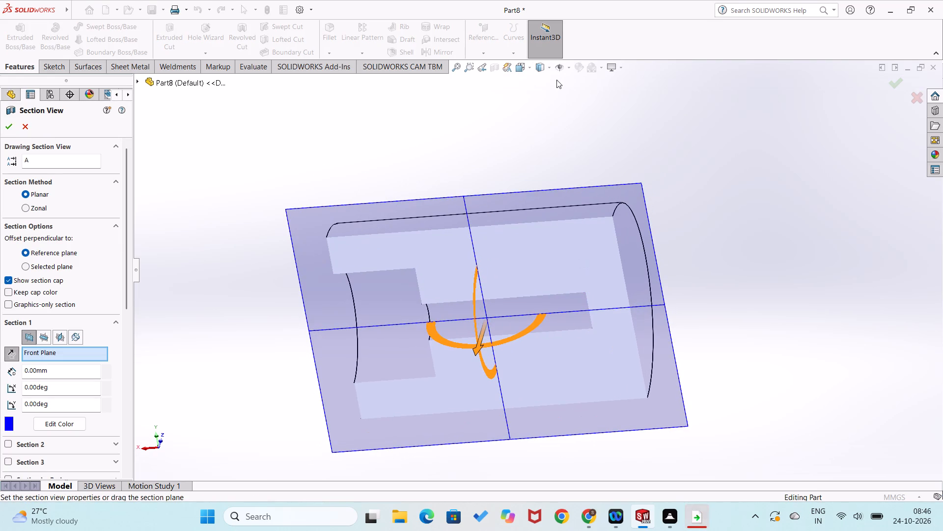
click(548, 67)
click(544, 82)
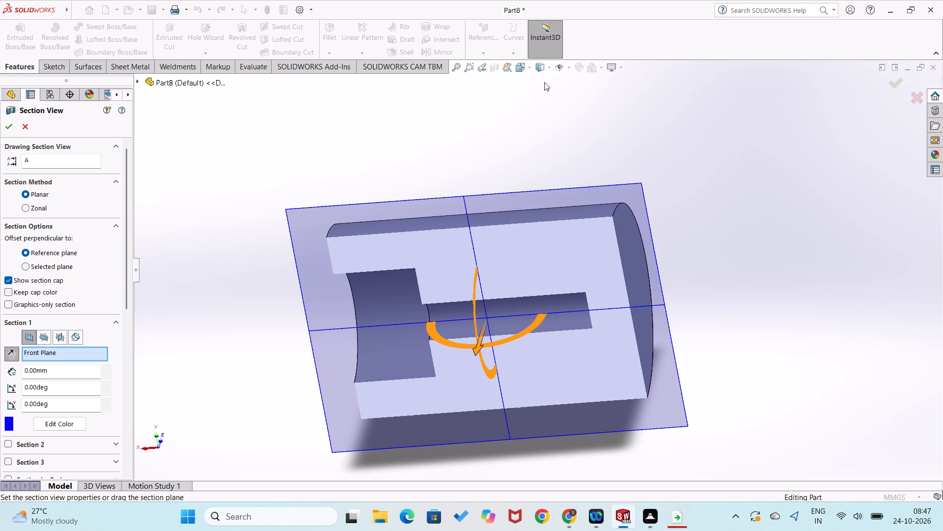
click(753, 213)
middle_drag(749, 224, 769, 231)
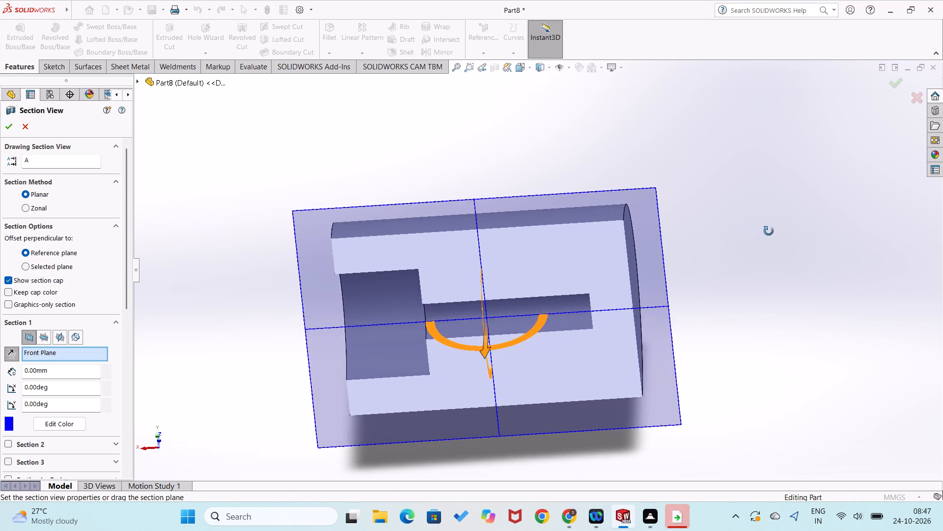
middle_drag(769, 231, 701, 285)
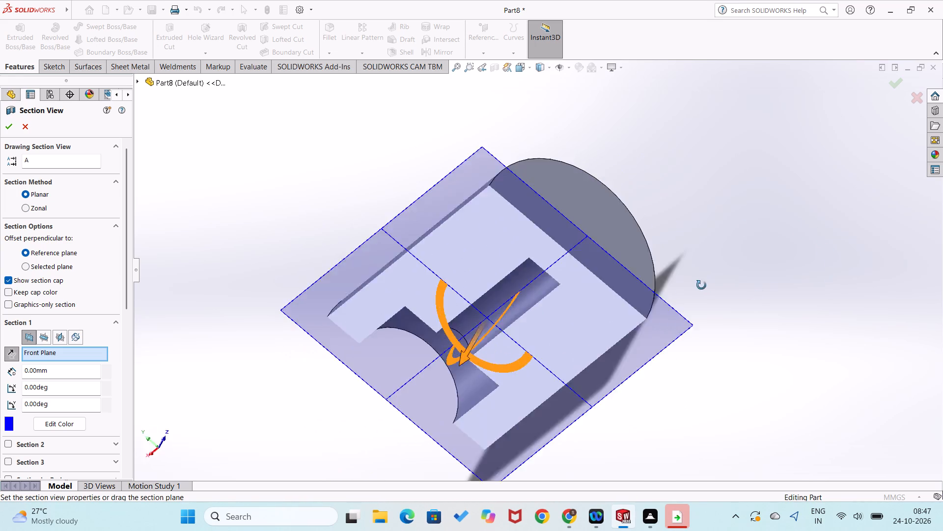
middle_drag(701, 285, 567, 332)
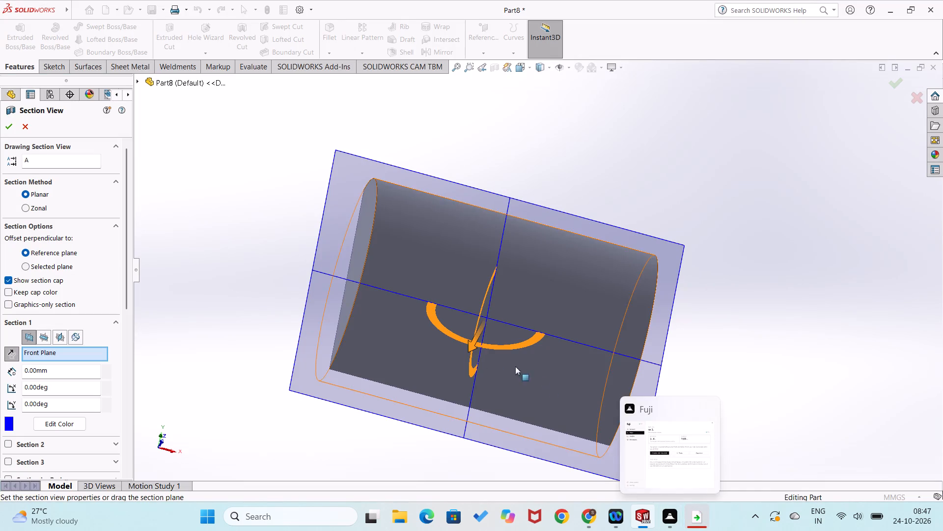
scroll(412, 352, up, 1)
middle_drag(412, 352, 500, 350)
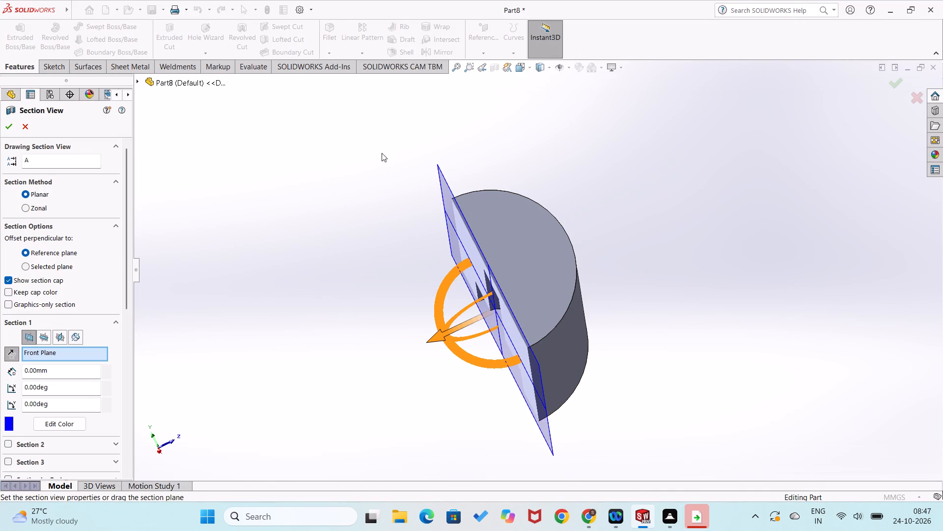
click(29, 124)
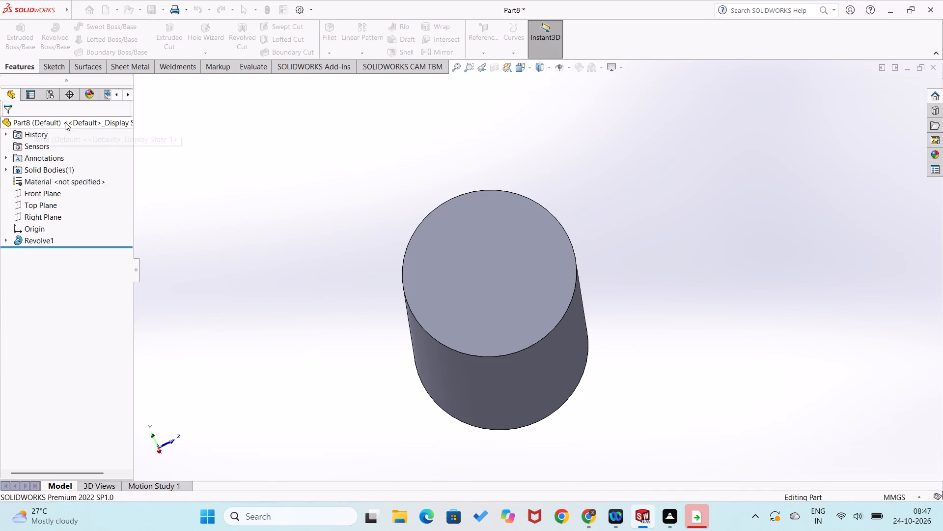
Close the revolved part without saving it.
click(935, 68)
click(503, 274)
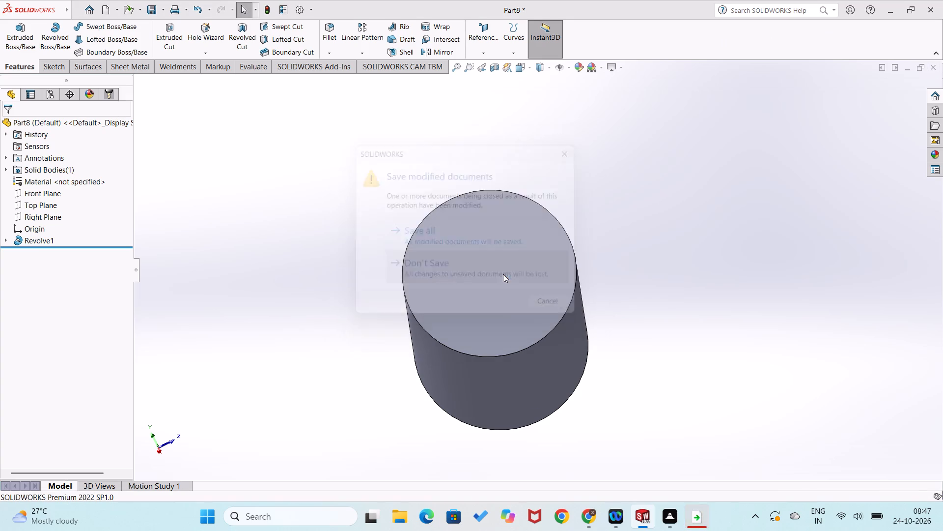
Create a new part document.
click(89, 9)
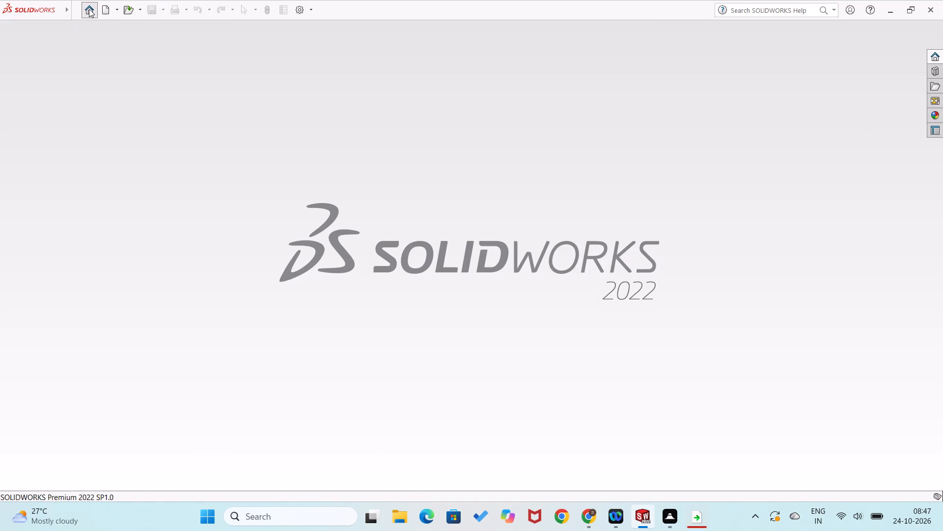
click(257, 143)
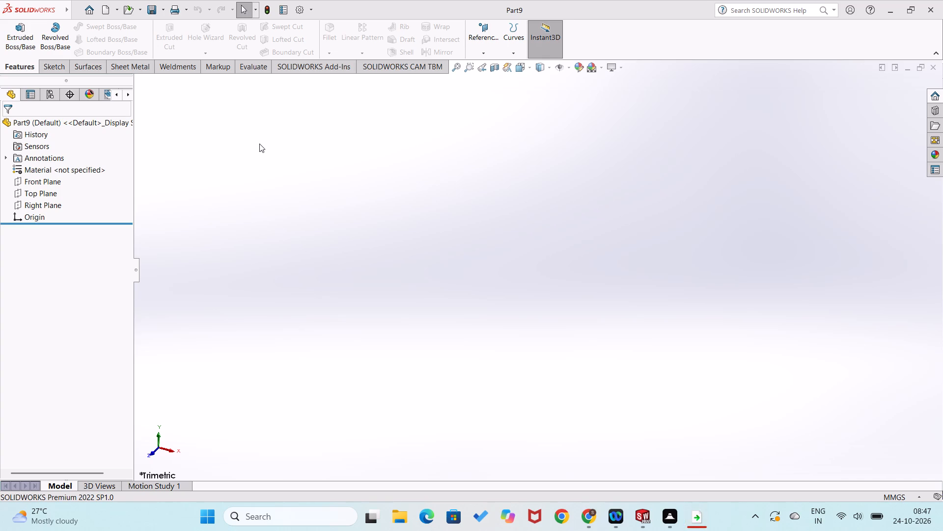
Sketch a corner rectangle about 193 mm by 29 mm on the Front Plane, starting from the origin.
right_click(48, 178)
click(54, 159)
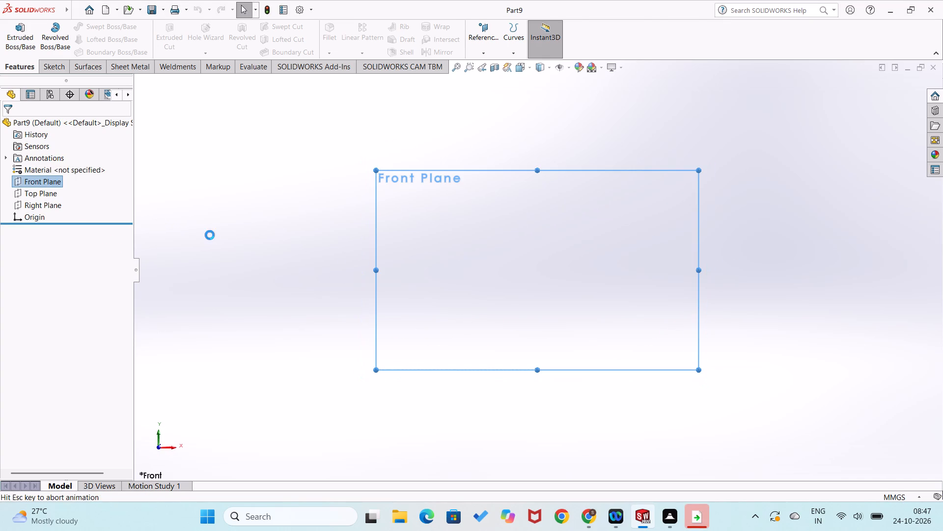
right_drag(348, 225, 288, 328)
click(536, 270)
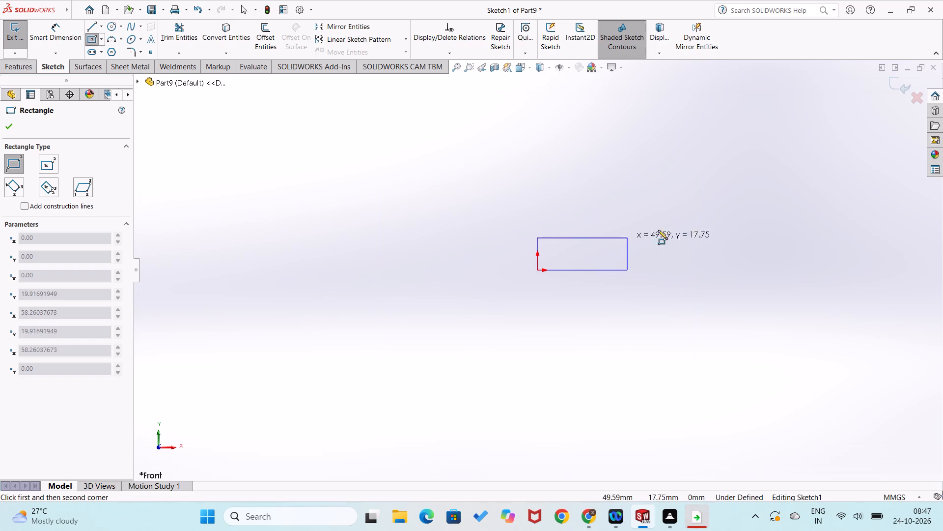
click(887, 218)
scroll(687, 294, up, 1)
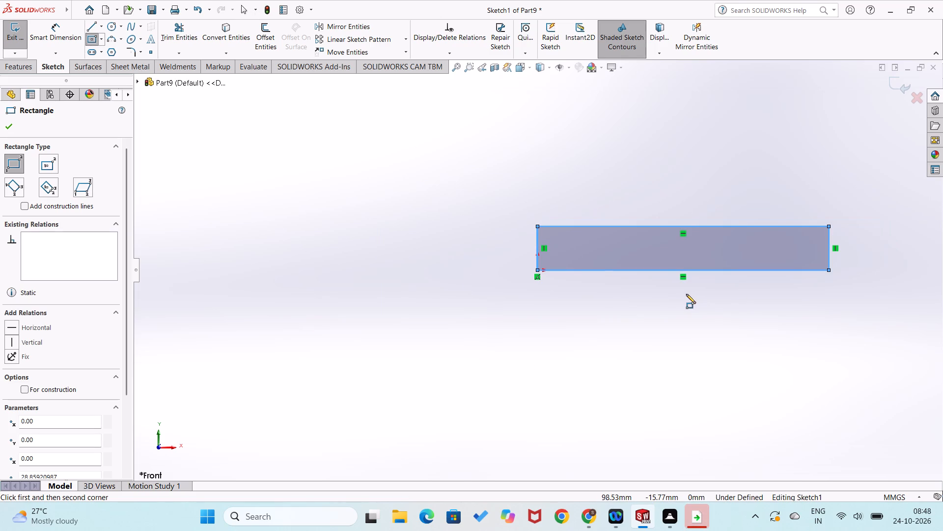
Dimension the rectangle's bottom edge at 300 mm and its vertical edge at the origin at 100 mm.
right_drag(614, 355, 613, 288)
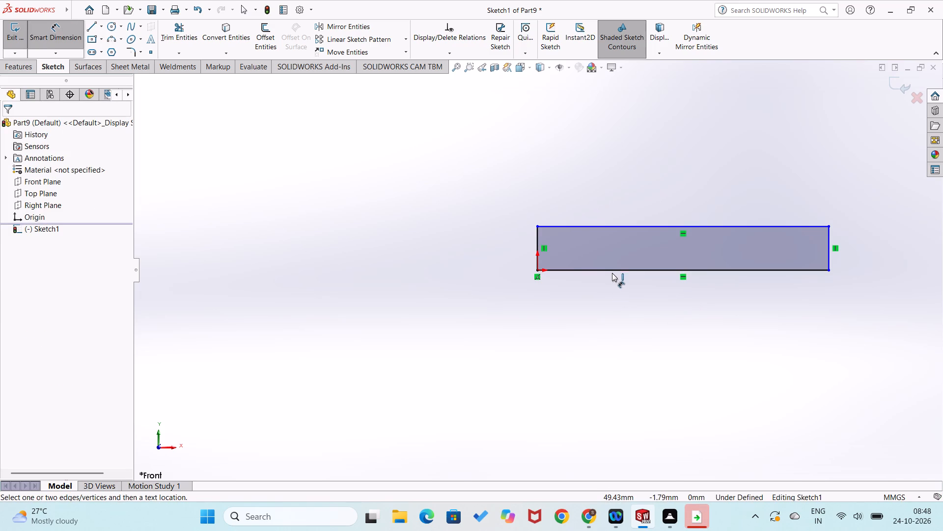
click(611, 272)
click(609, 299)
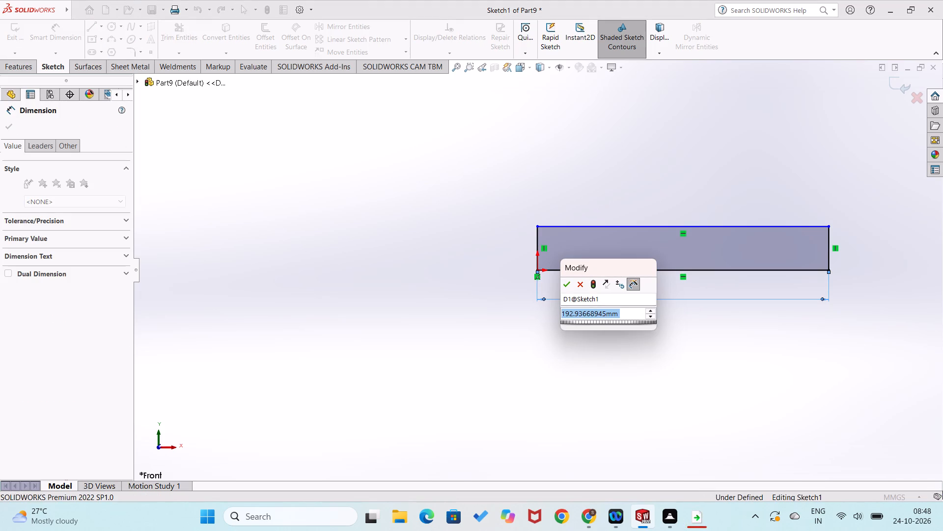
text(300)
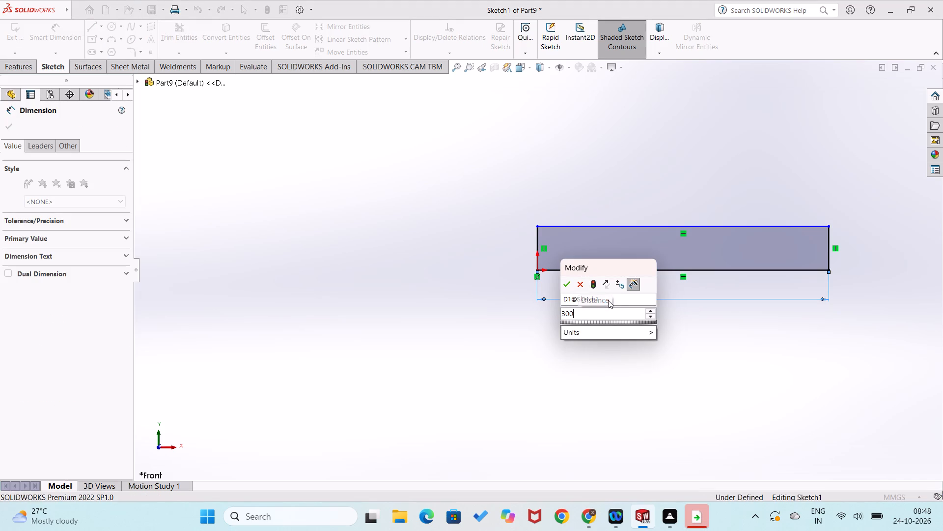
key(Return)
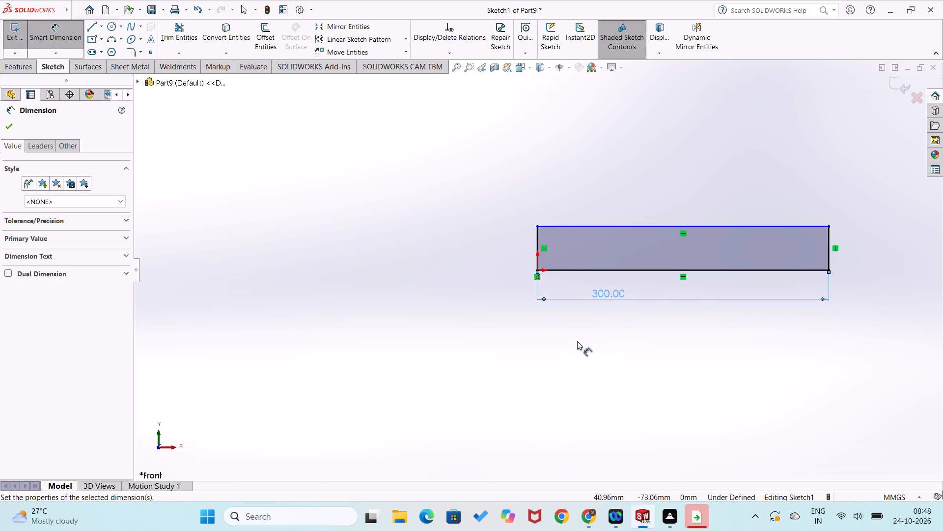
click(577, 342)
click(535, 243)
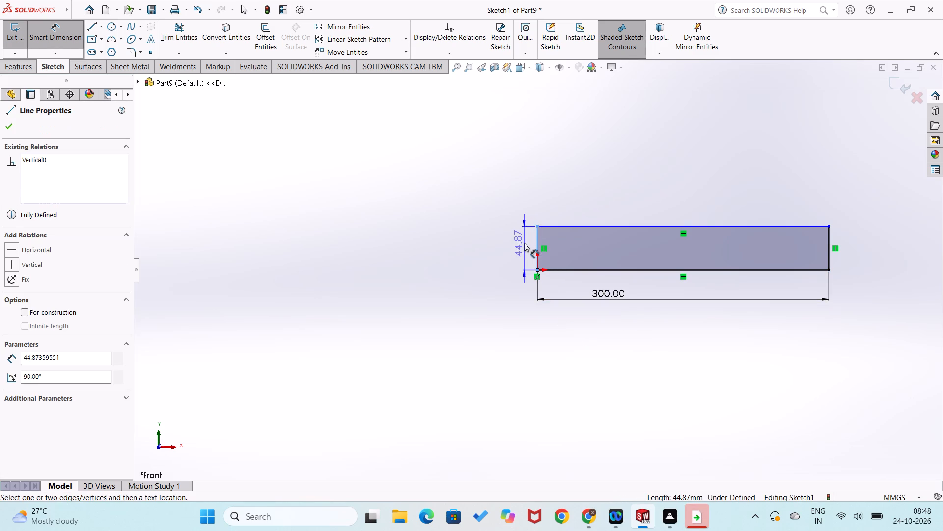
click(524, 243)
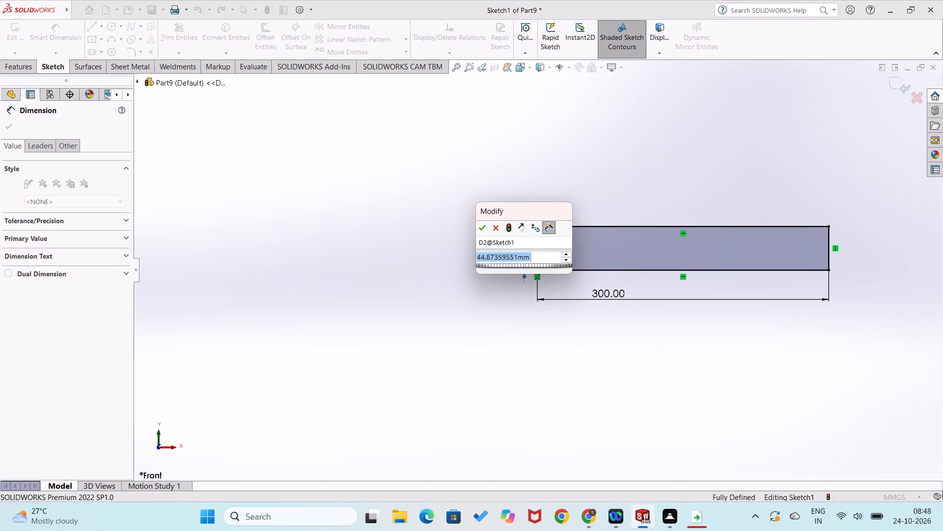
text(100)
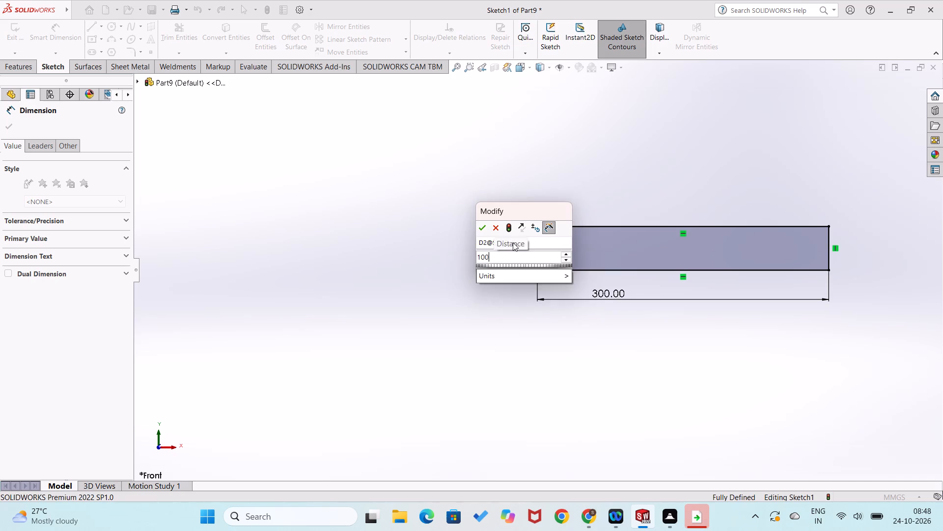
key(Return)
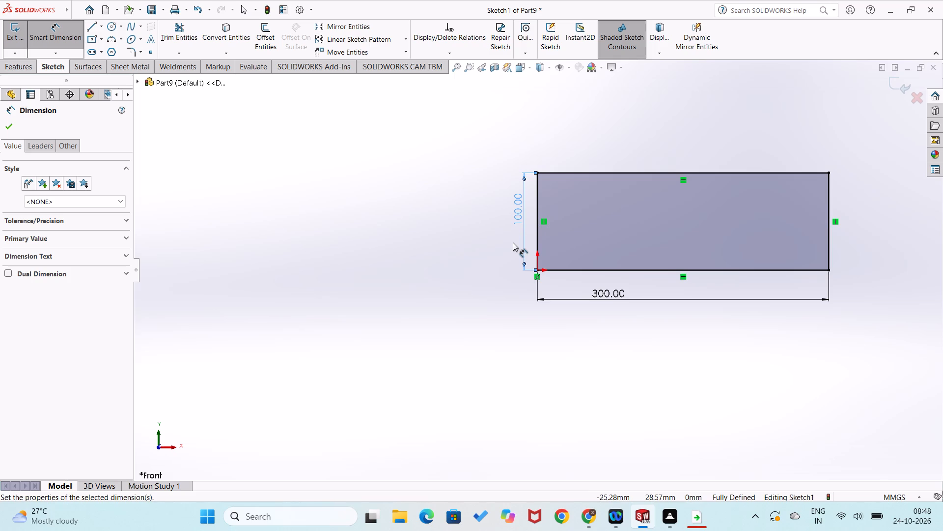
Set the rectangle's height to 80 mm and its length to 580 mm.
double_click(514, 208)
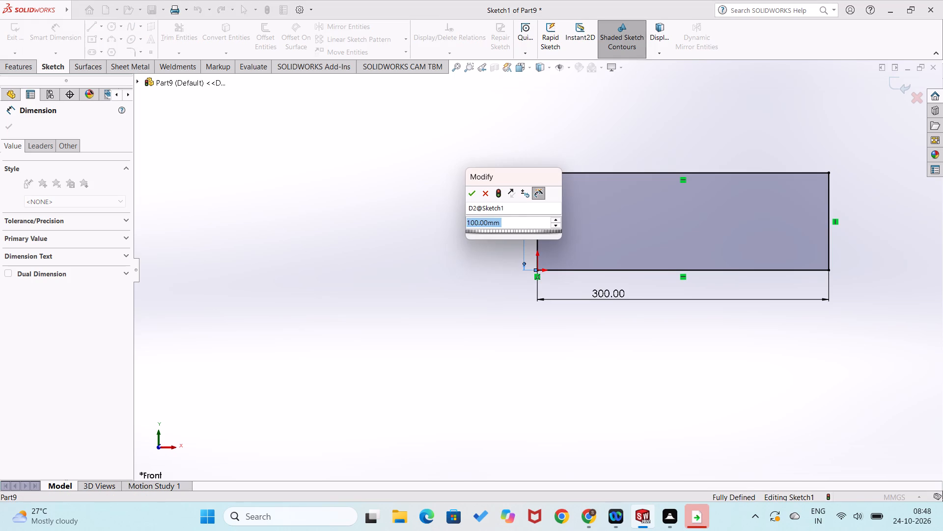
text(80)
key(Return)
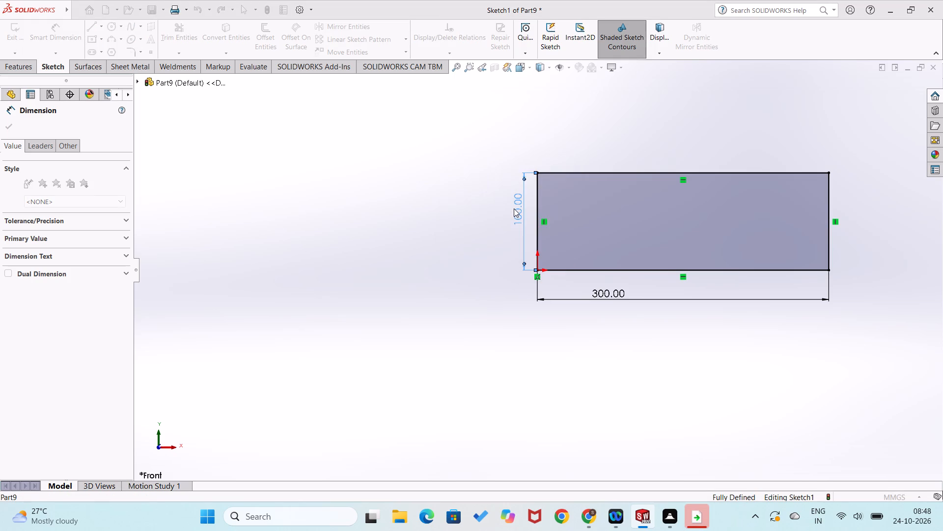
double_click(594, 293)
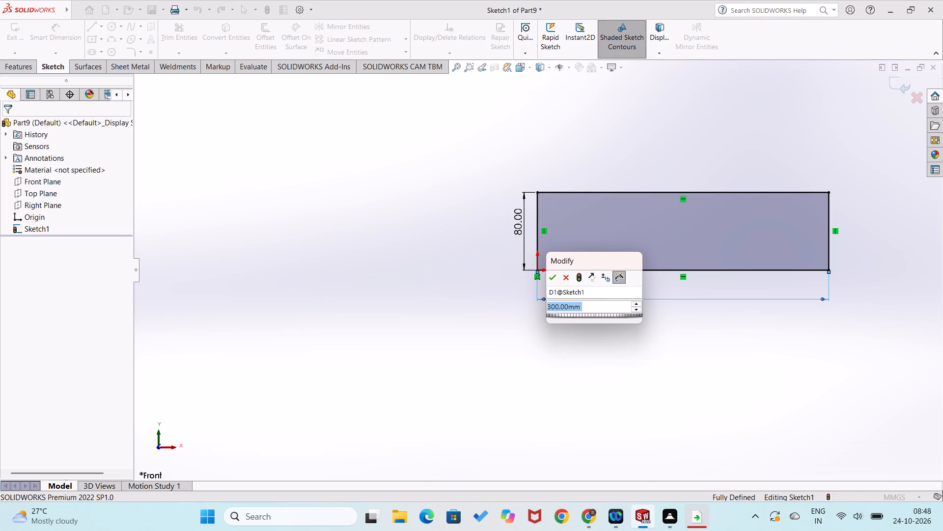
text(580)
key(Return)
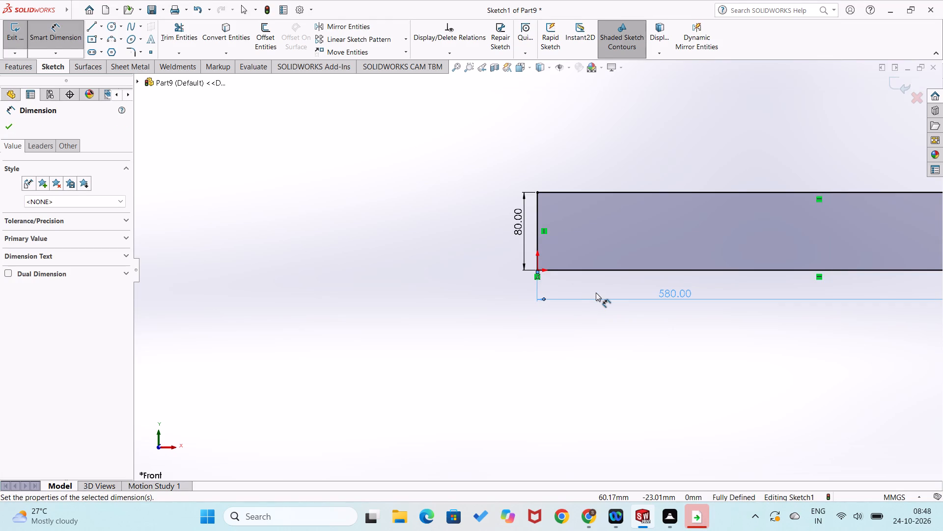
click(566, 350)
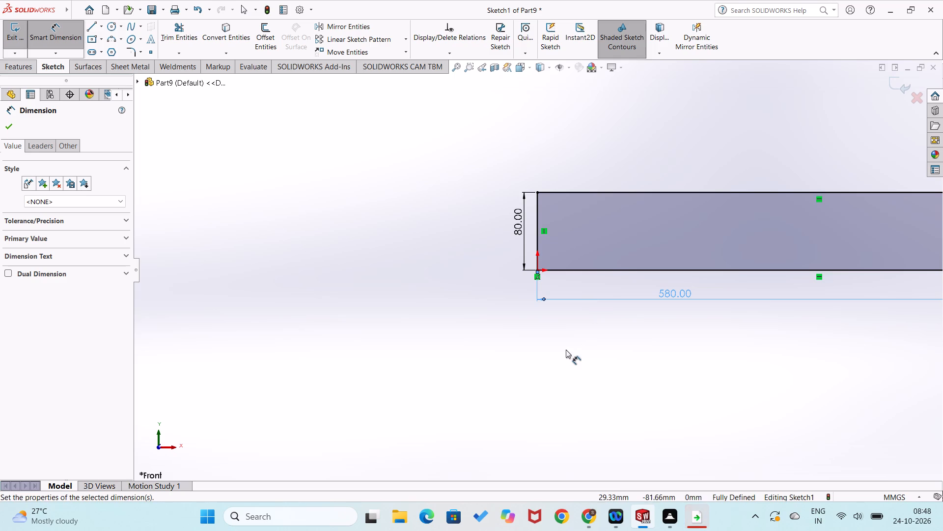
Extrude the rectangle as a blind boss with a depth of 16 mm.
scroll(625, 282, up, 2)
scroll(787, 268, up, 2)
scroll(731, 260, down, 4)
click(13, 62)
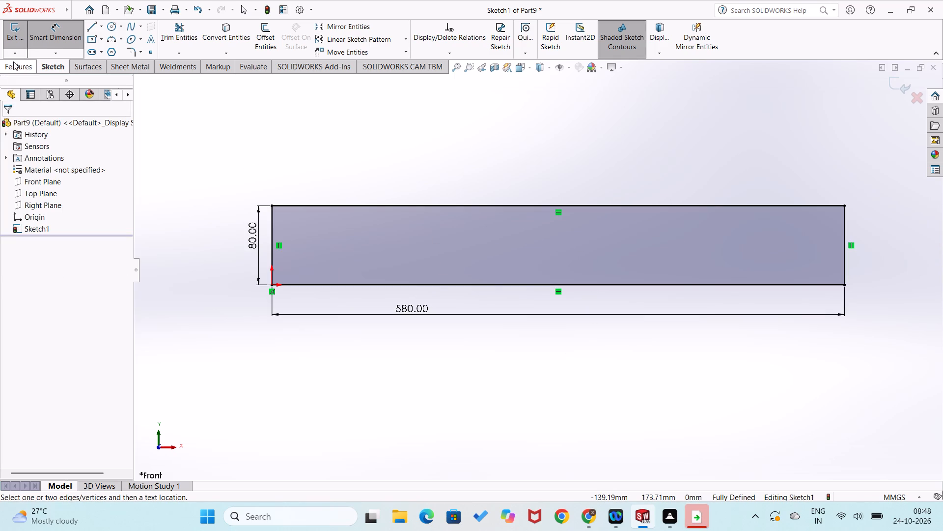
click(21, 42)
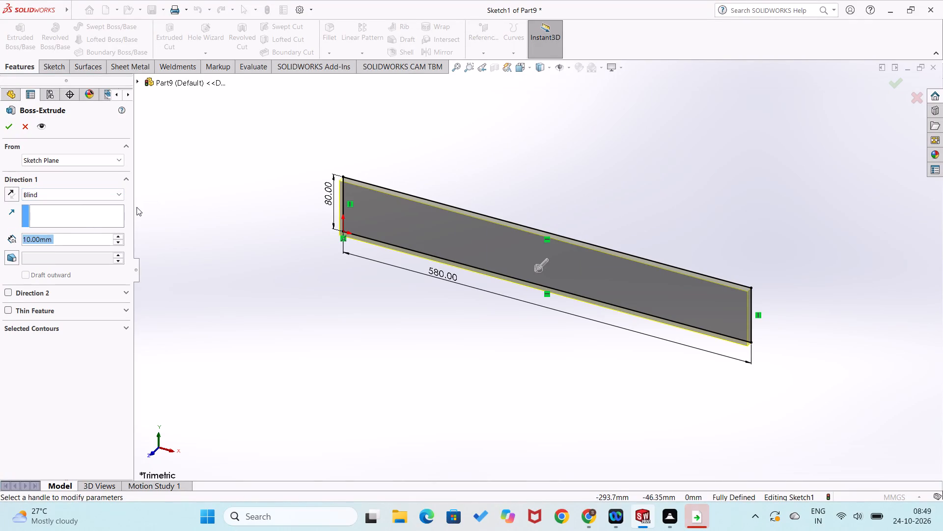
text(16)
key(Return)
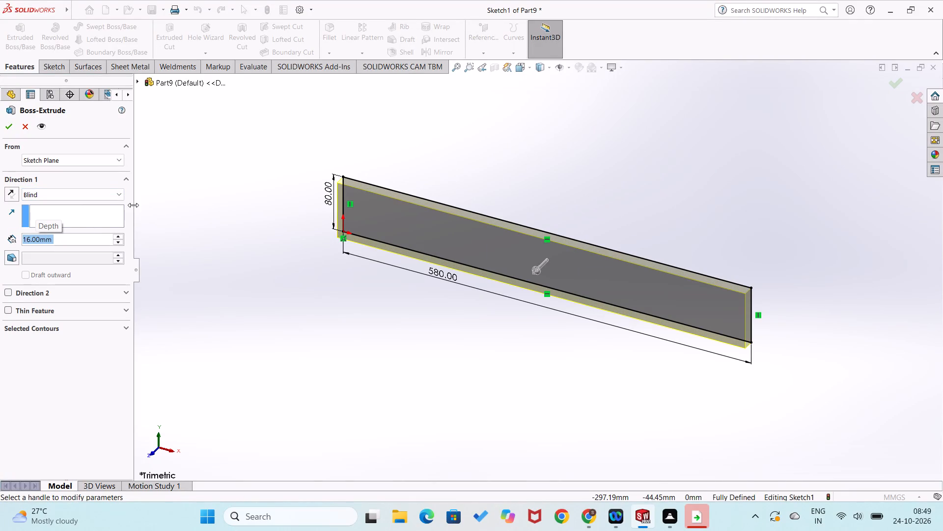
click(8, 124)
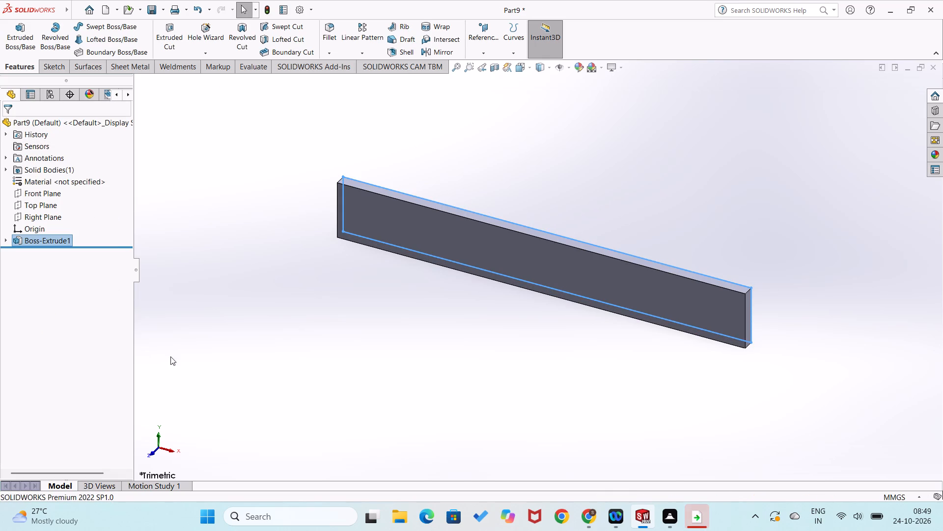
click(273, 370)
Sketch five circles of about 12 to 15 mm radius on the bar's front face, in a row about 23 mm above its bottom edge.
right_click(430, 232)
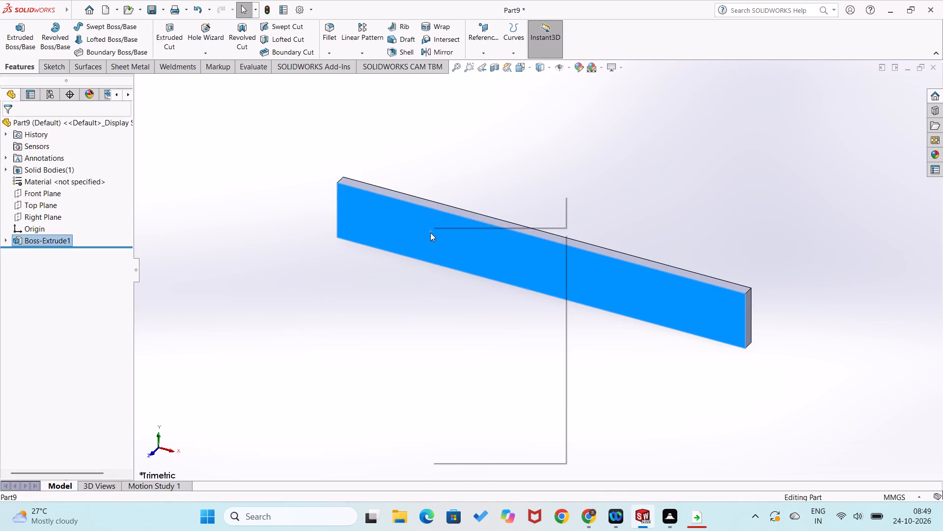
click(455, 212)
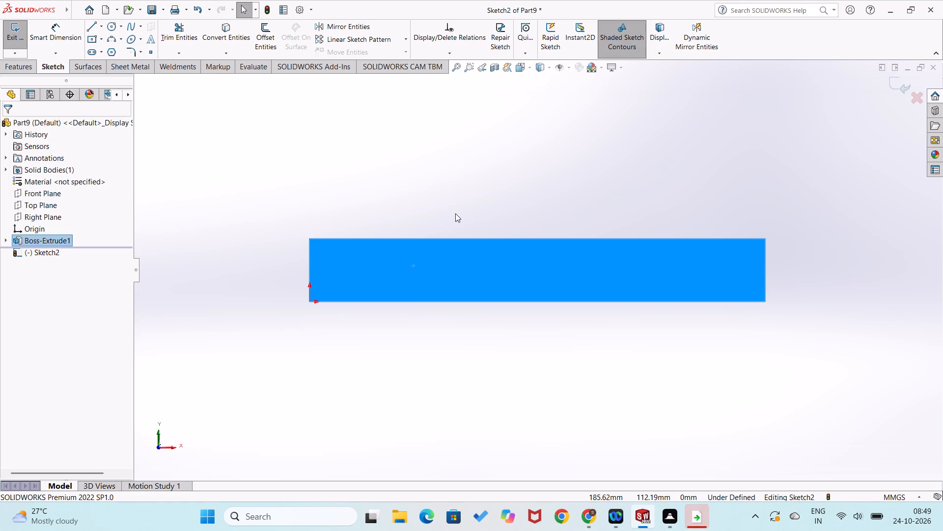
click(346, 372)
right_drag(345, 370, 392, 348)
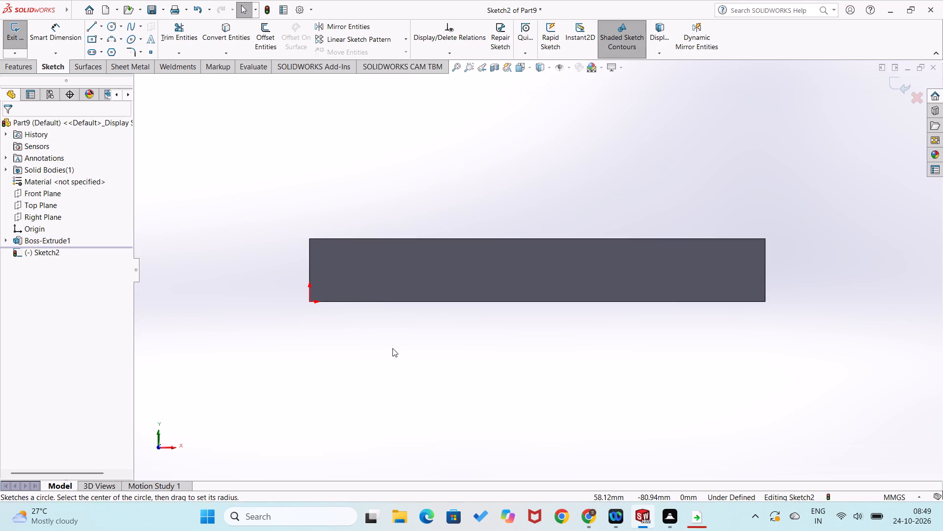
right_drag(392, 348, 394, 346)
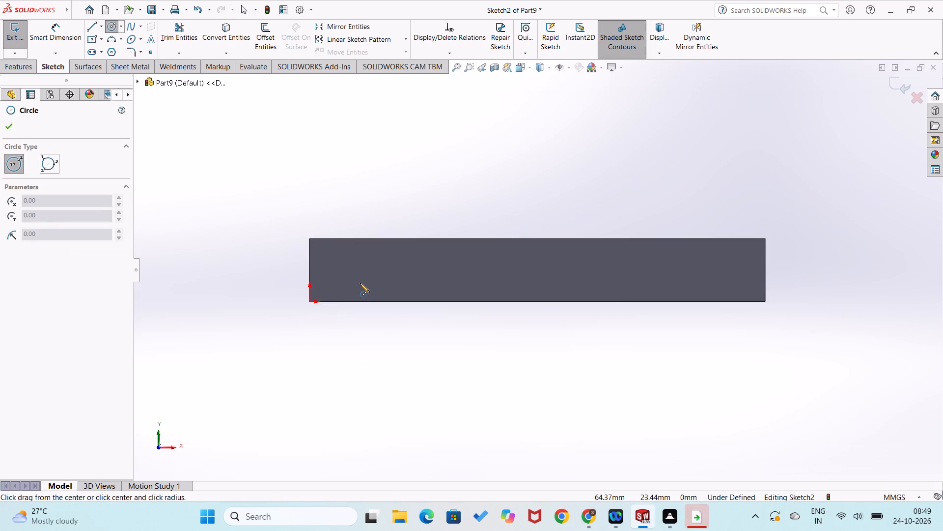
click(360, 283)
click(362, 294)
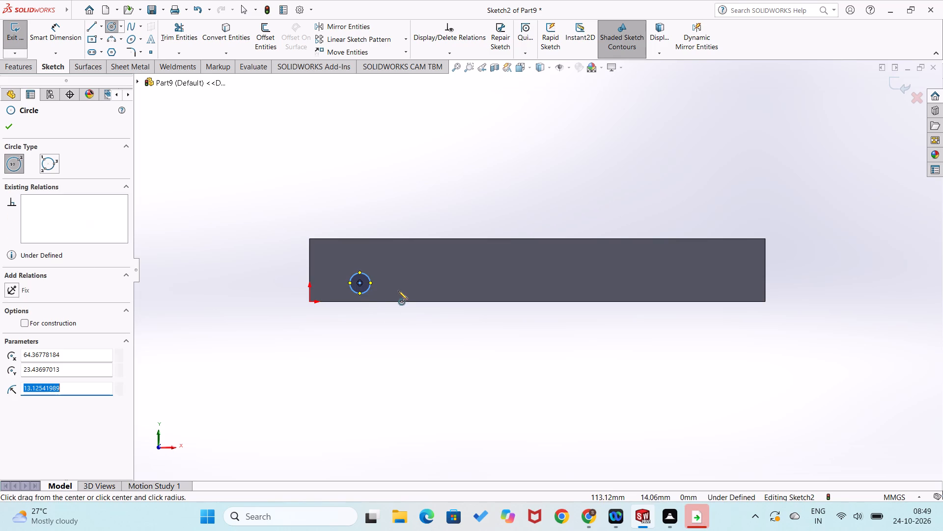
click(437, 284)
click(438, 294)
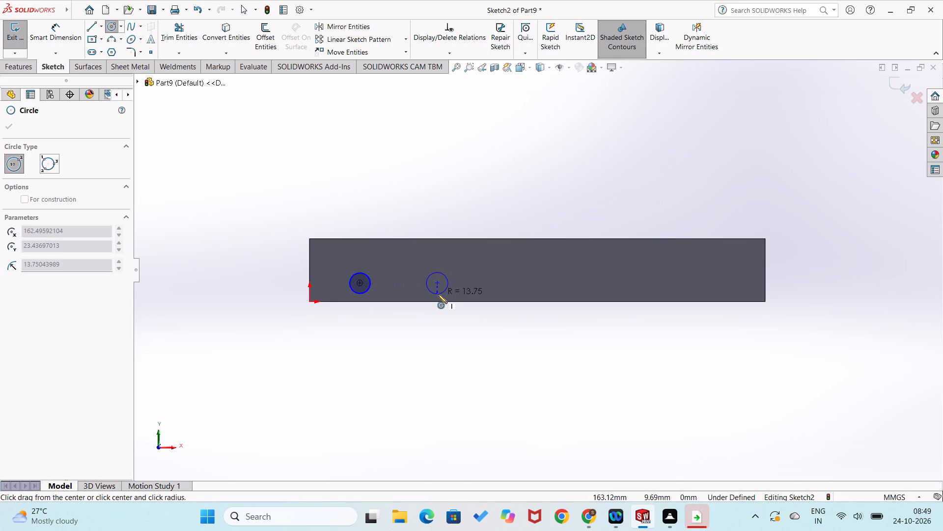
click(518, 285)
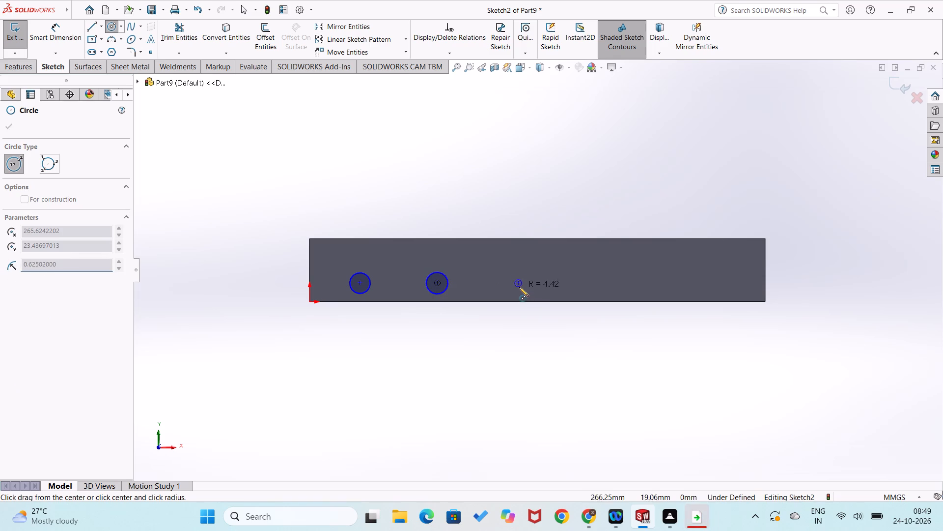
click(521, 294)
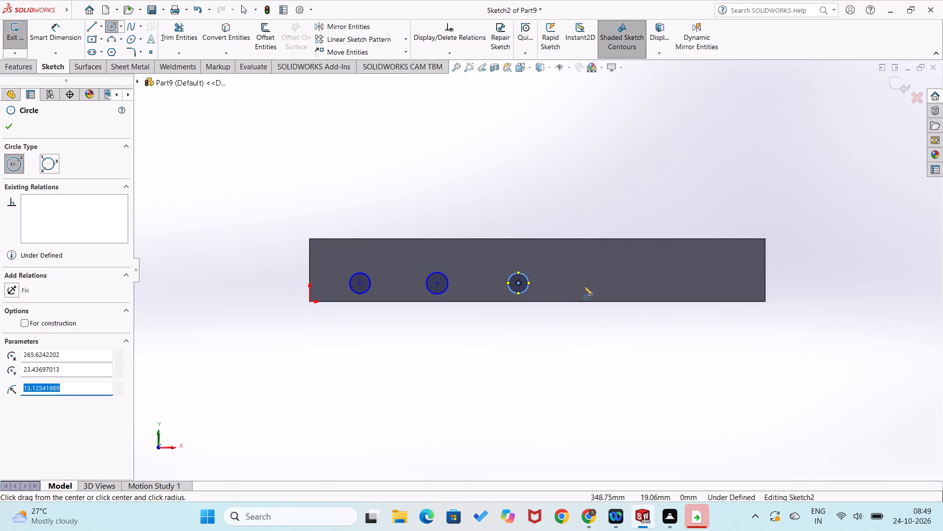
click(585, 286)
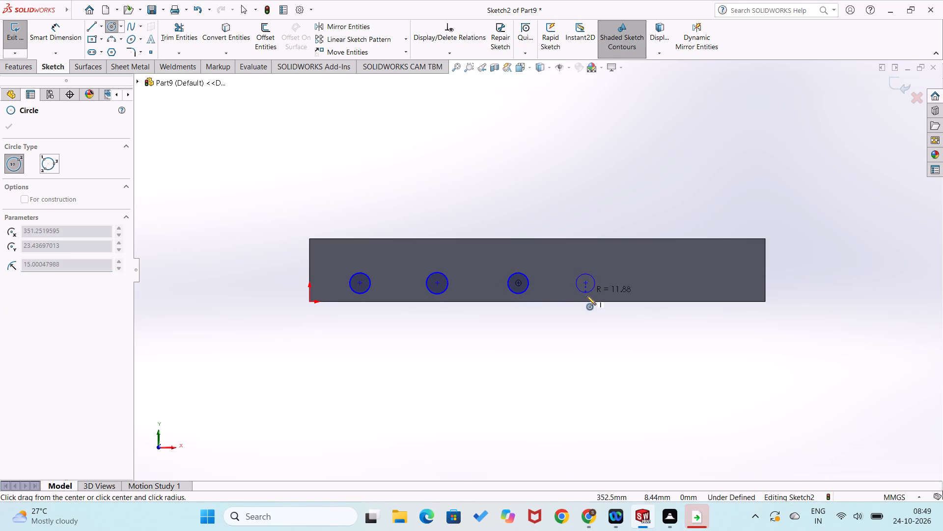
click(587, 295)
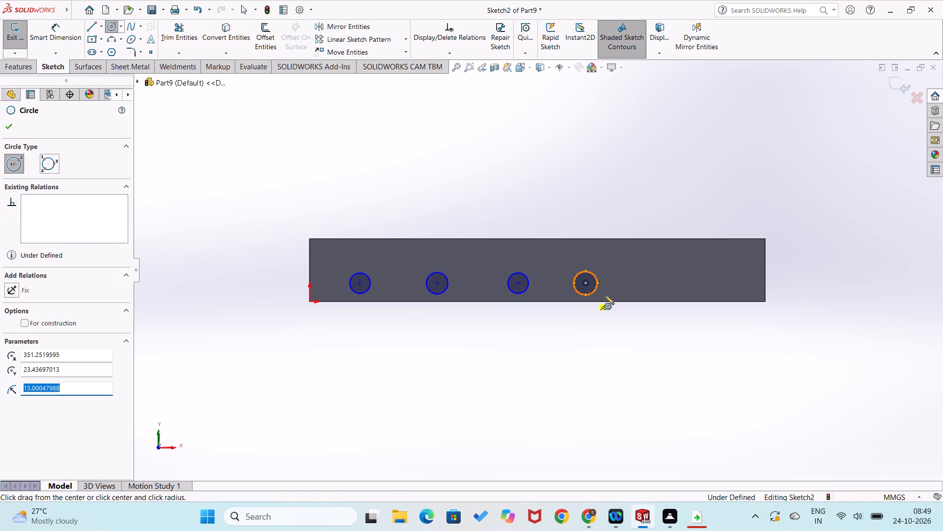
click(687, 286)
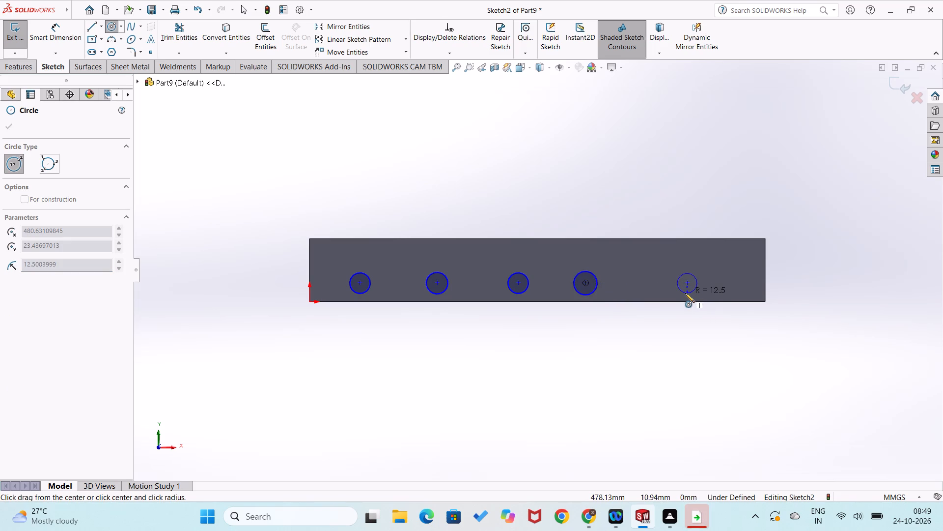
click(685, 293)
Dimension the horizontal distance from the origin to the first circle's centre at 50 mm.
right_drag(542, 351, 555, 286)
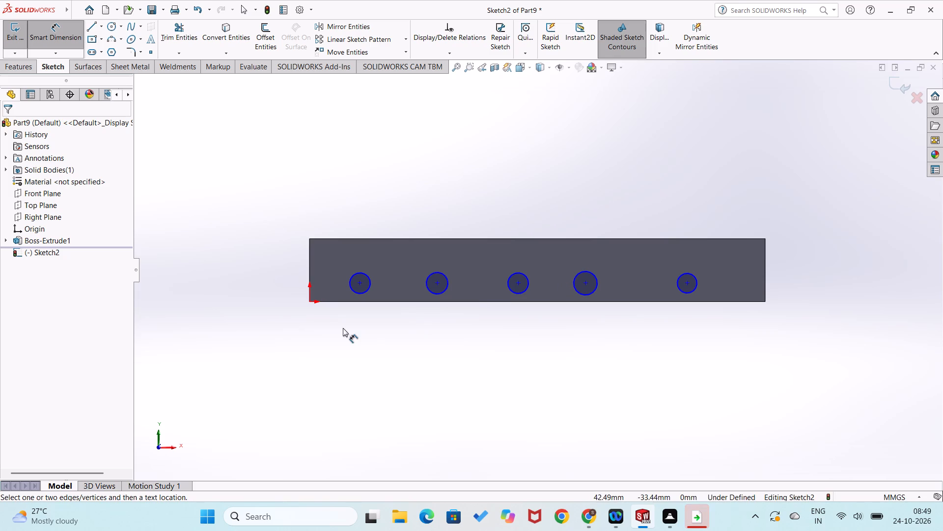
click(310, 300)
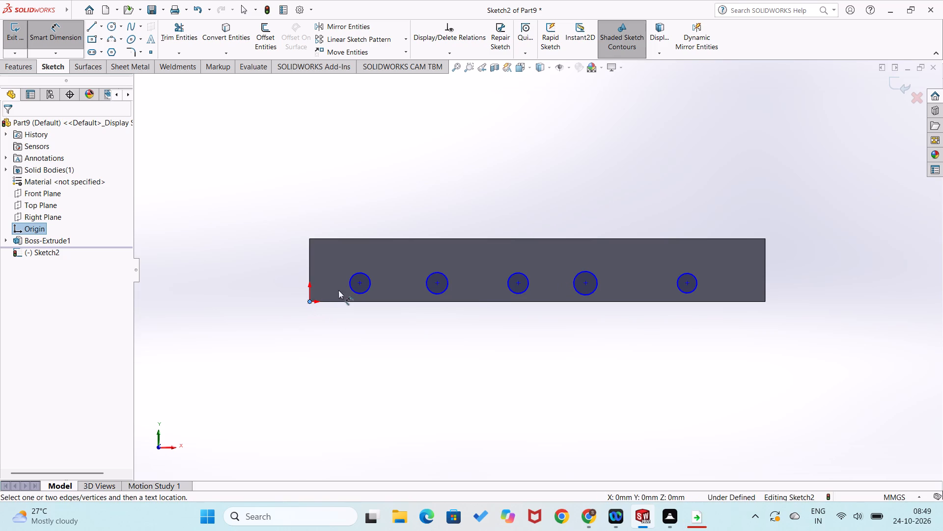
click(359, 284)
click(349, 340)
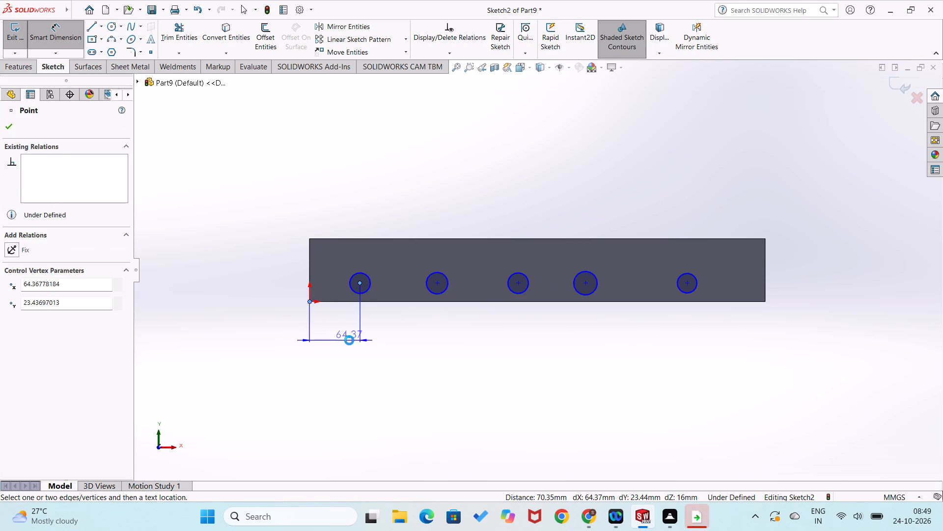
key(5)
key(0)
key(Return)
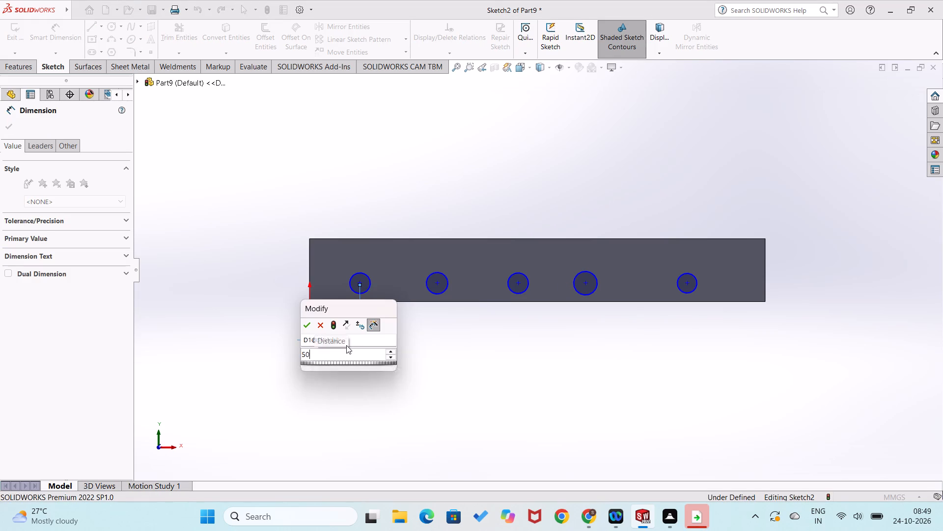
click(382, 408)
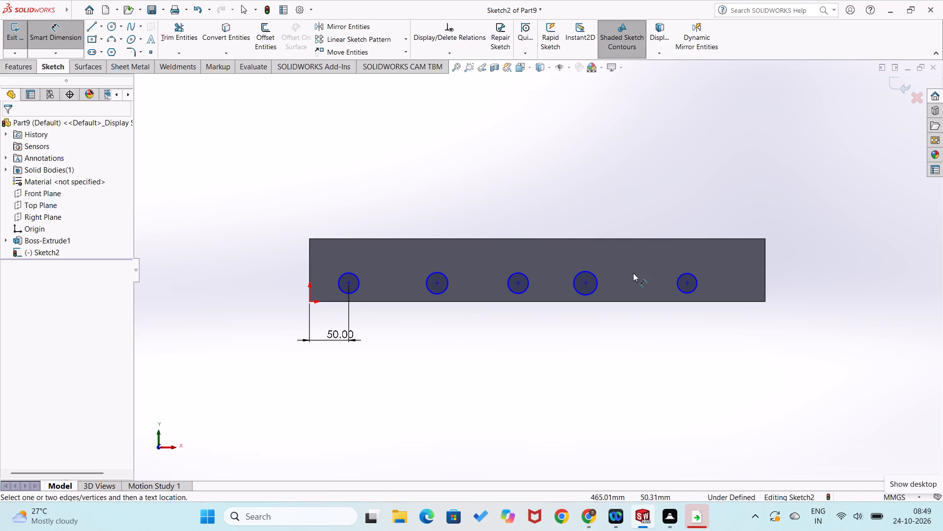
Dimension the centre distance between the first and second circles at 120 mm.
click(348, 283)
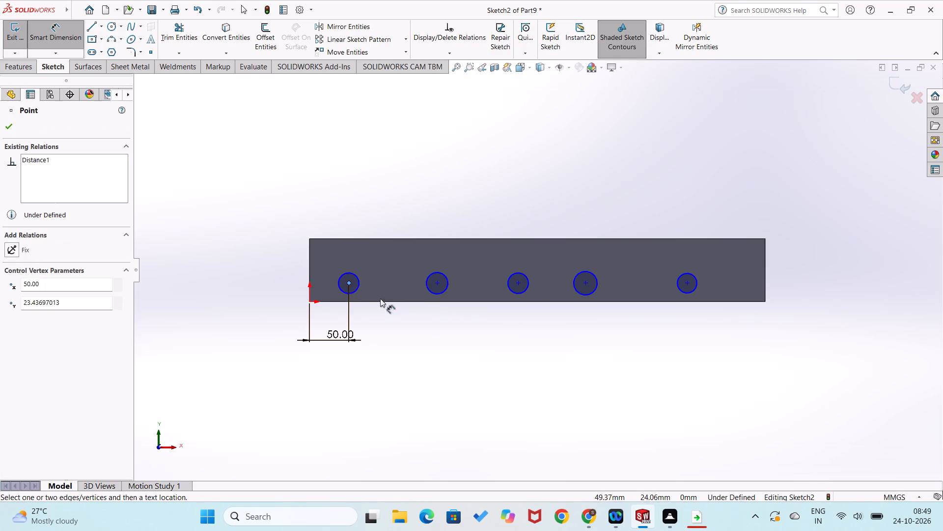
click(438, 283)
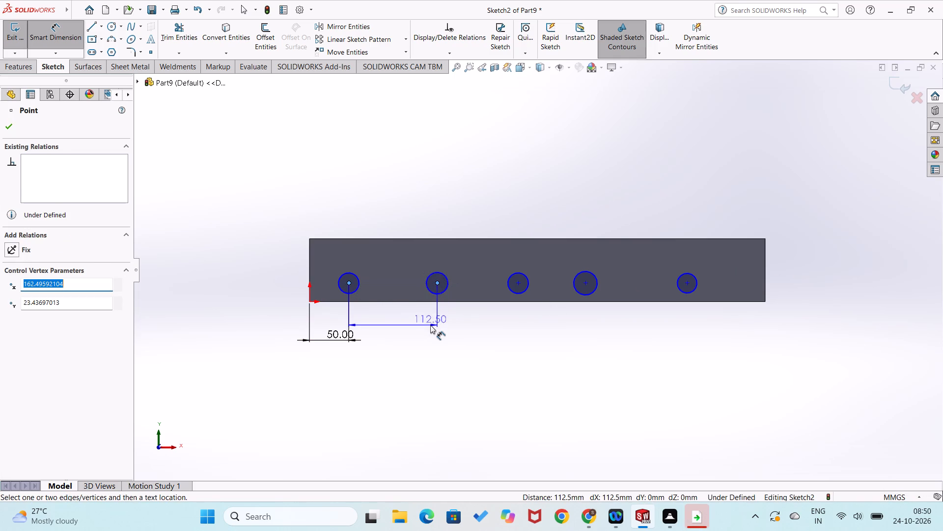
click(430, 325)
text(120)
key(Return)
click(435, 358)
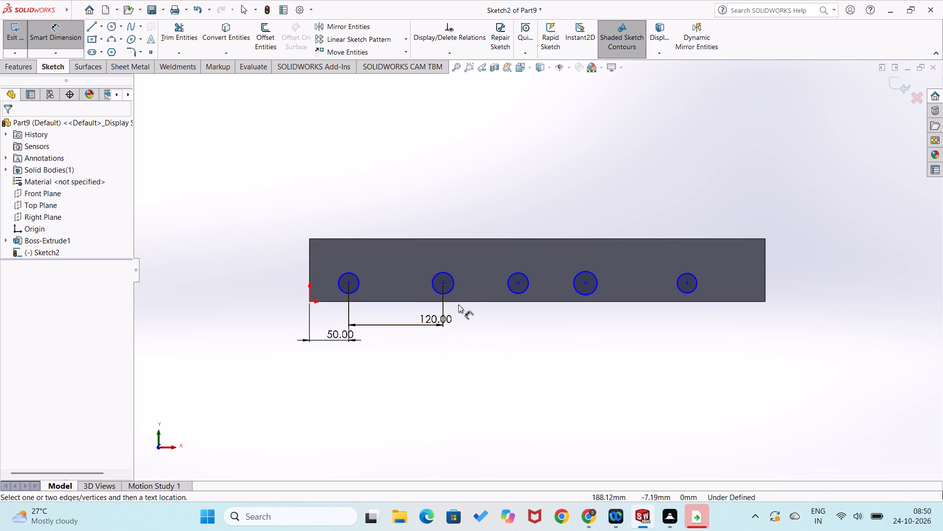
Dimension the centre distance between the second and third circles at 120 mm.
click(443, 282)
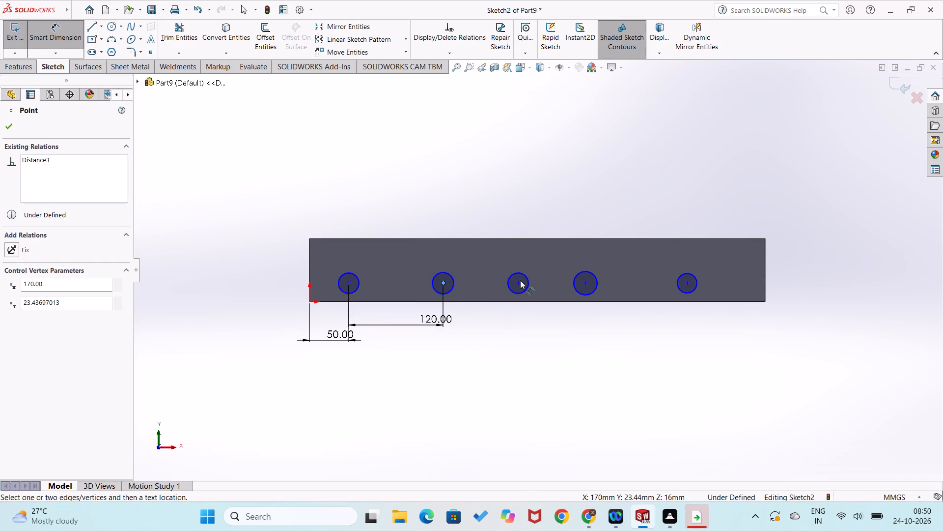
click(520, 281)
click(505, 327)
text(120)
key(Return)
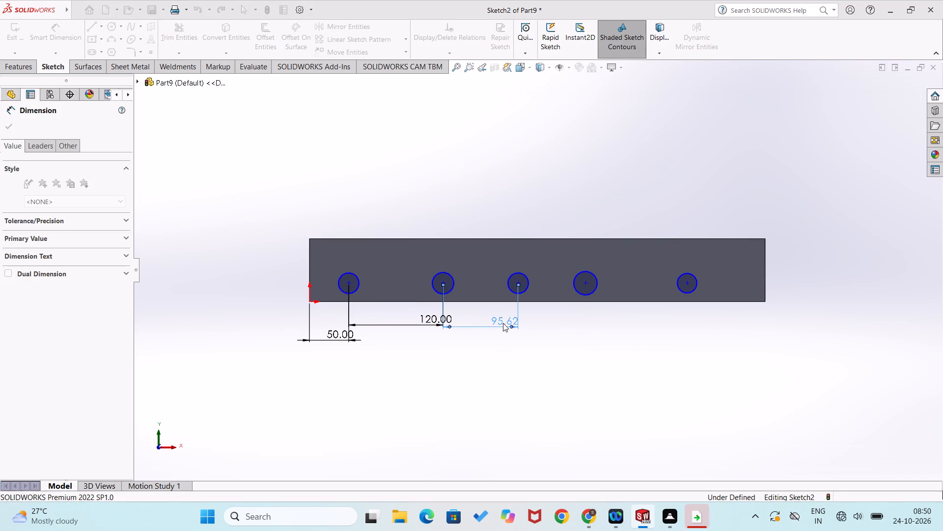
click(523, 358)
Dimension the centre distance between the third and fourth circles at 120 mm.
click(536, 281)
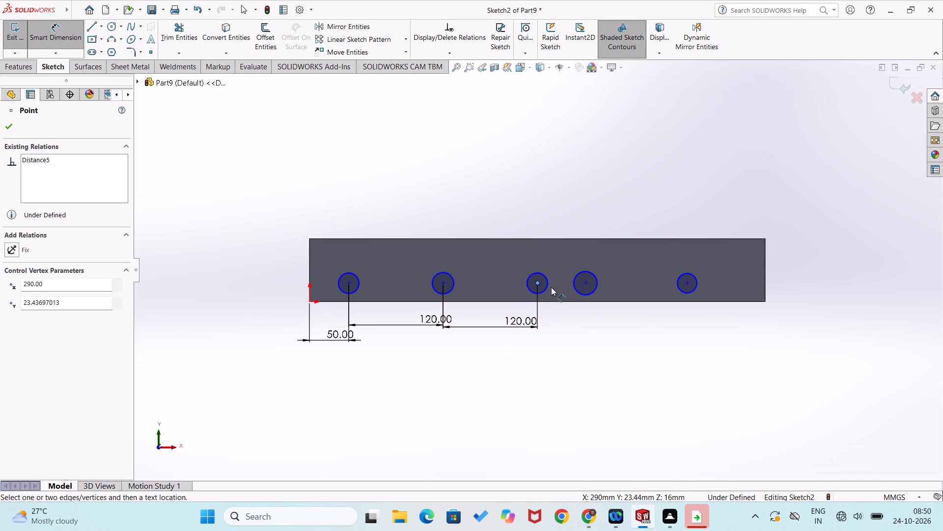
click(587, 281)
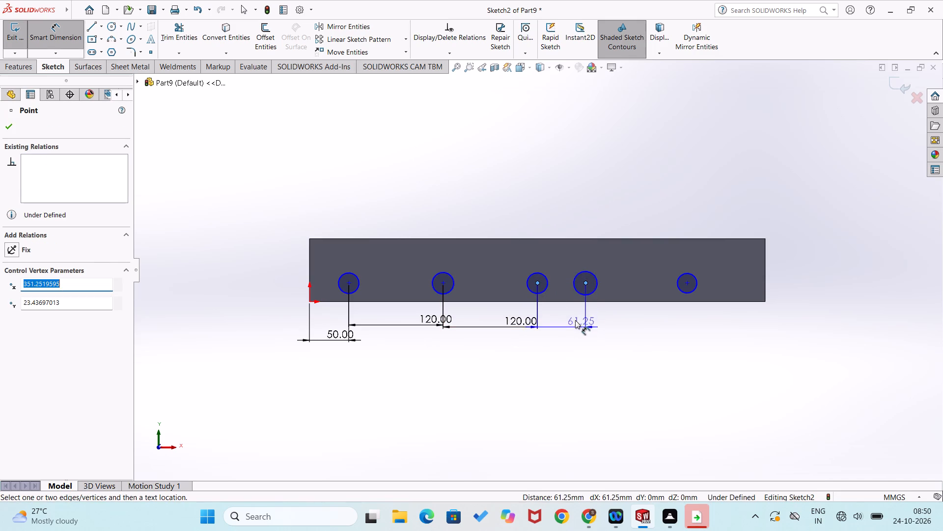
click(569, 316)
key(1)
key(2)
key(0)
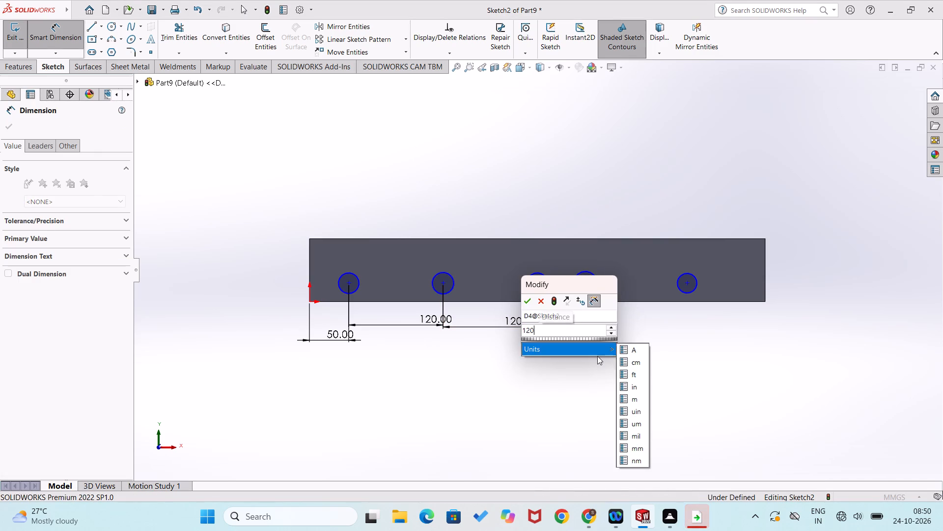
key(Return)
click(638, 352)
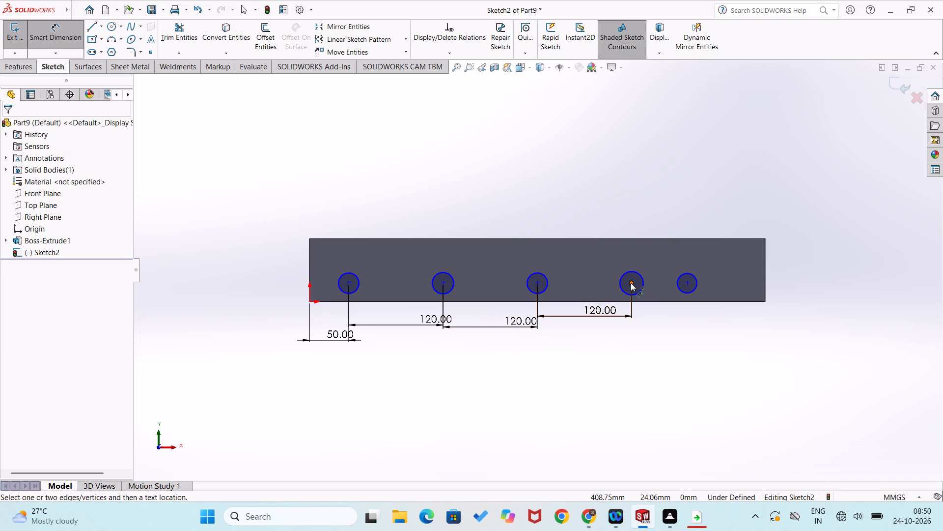
Dimension the centre distance between the fourth and fifth circles at 120 mm.
click(631, 283)
click(686, 282)
click(678, 329)
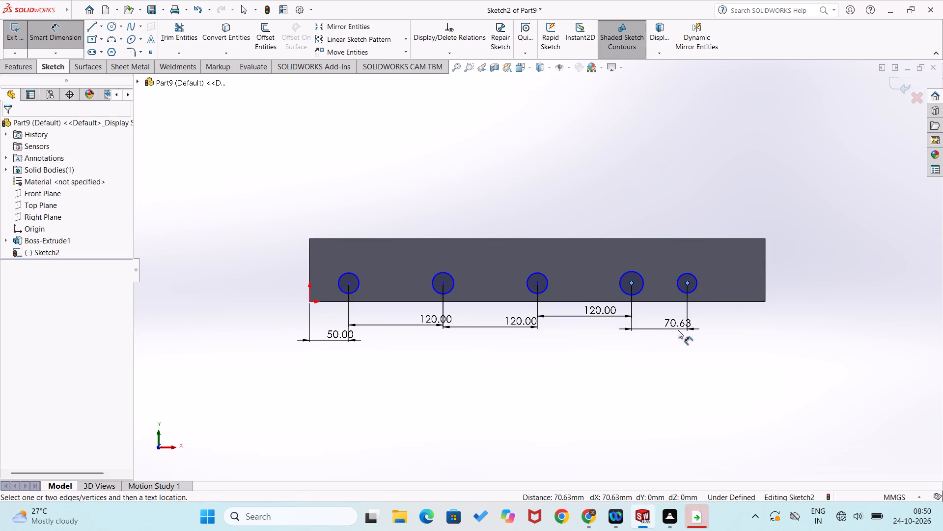
key(1)
key(2)
key(0)
key(Return)
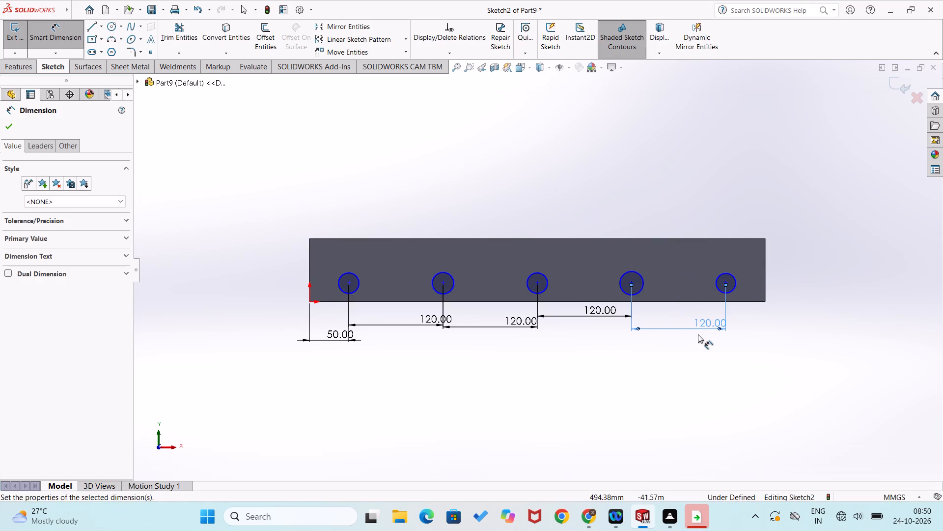
drag(798, 324, 830, 318)
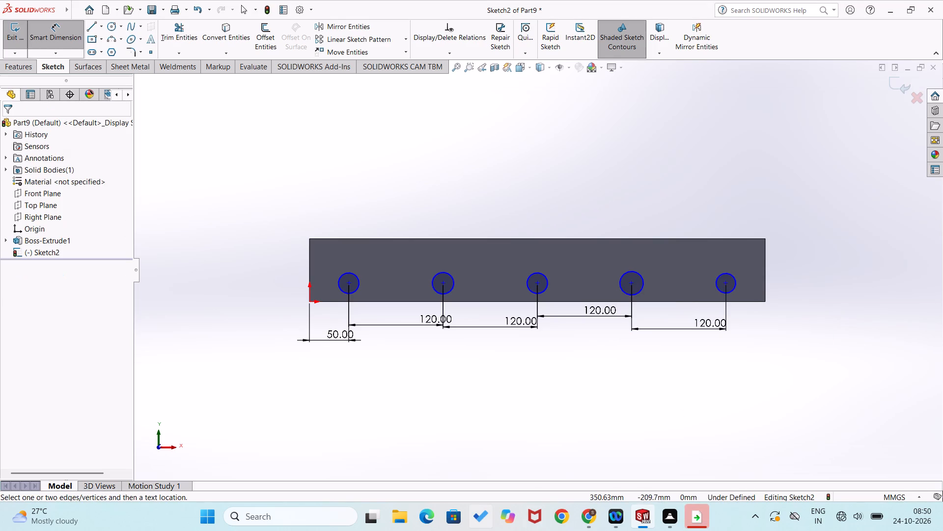
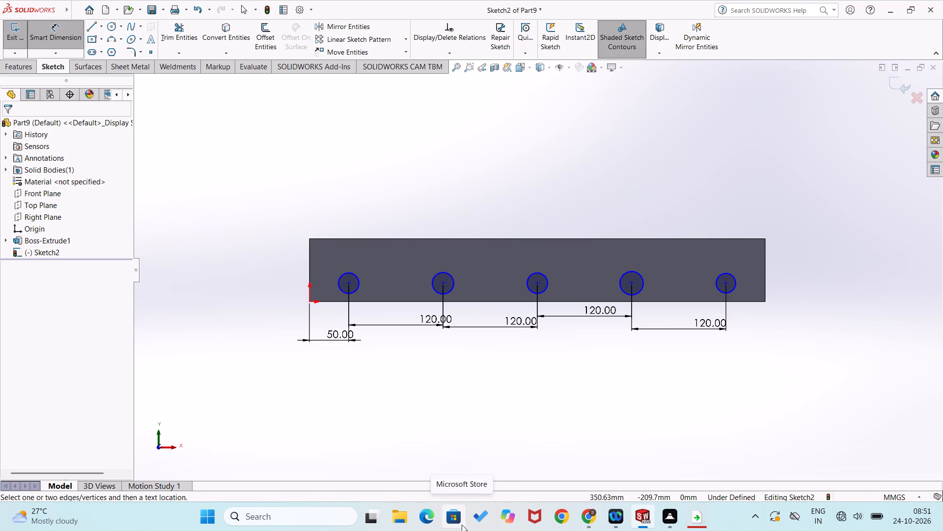
Close the flat bar part without saving its changes.
click(80, 323)
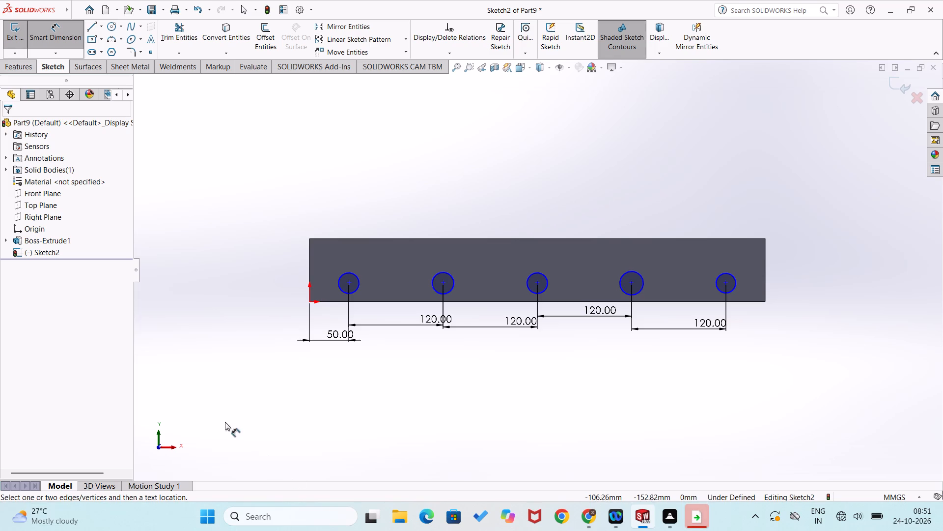
click(926, 8)
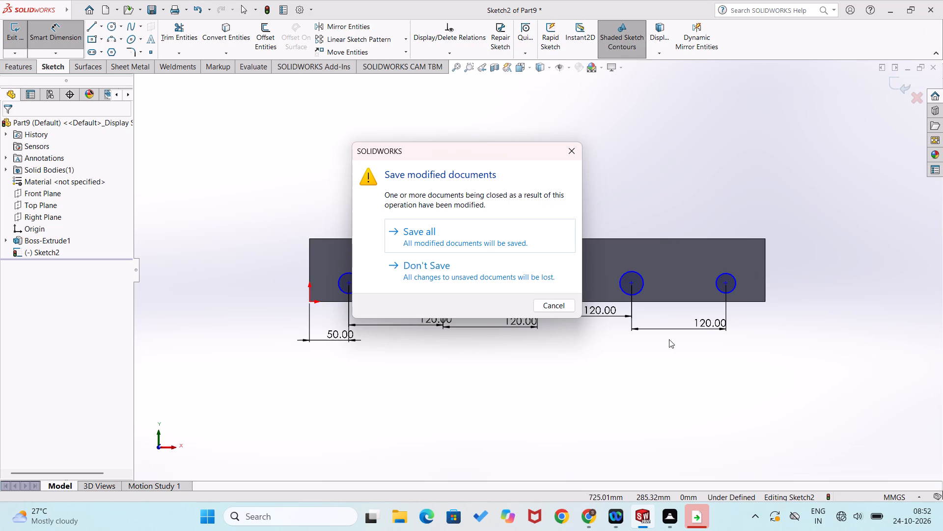
click(572, 150)
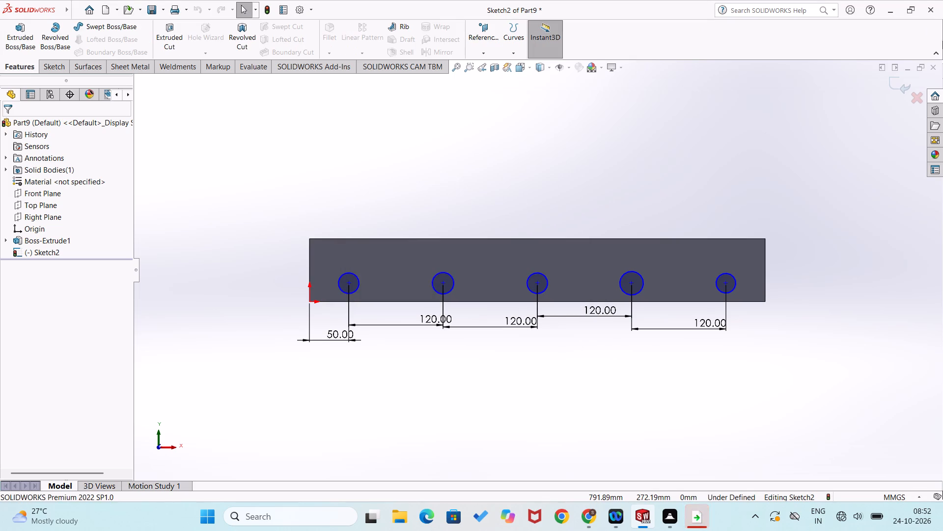
click(932, 65)
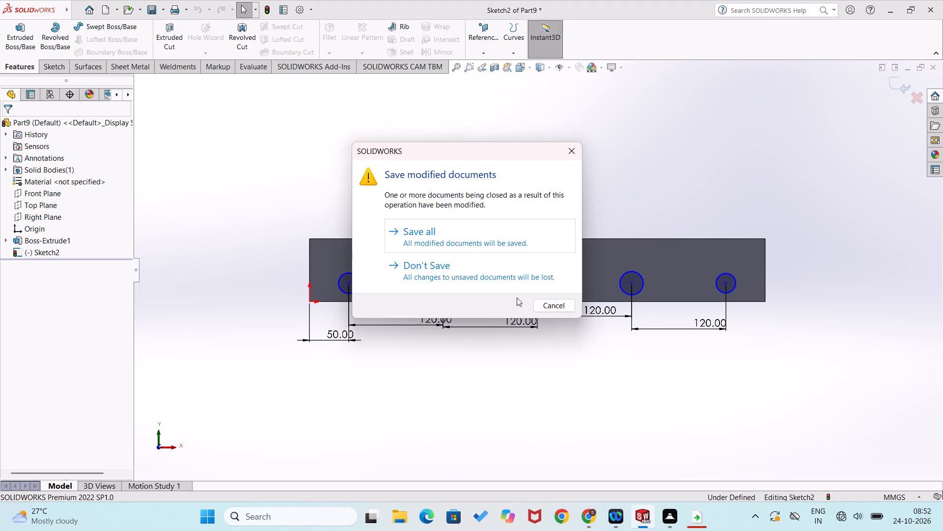
click(493, 265)
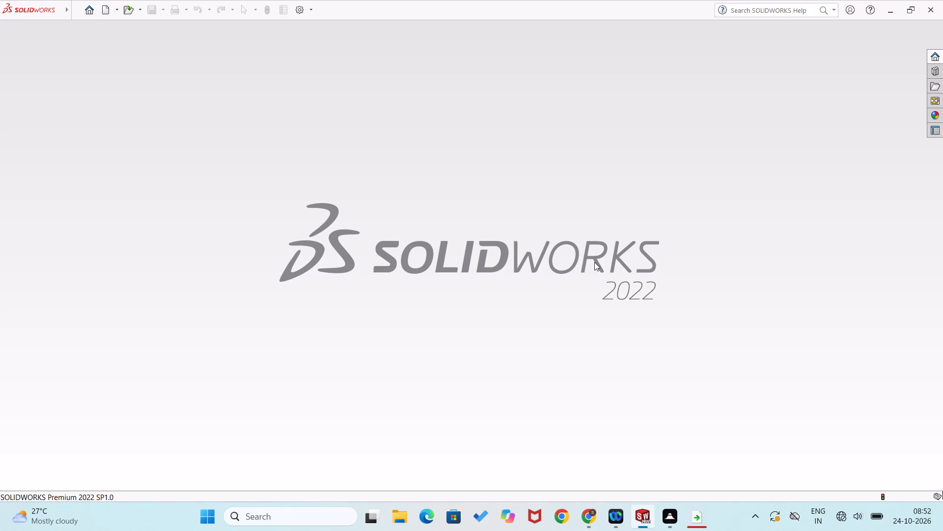
Create a new part document.
click(90, 7)
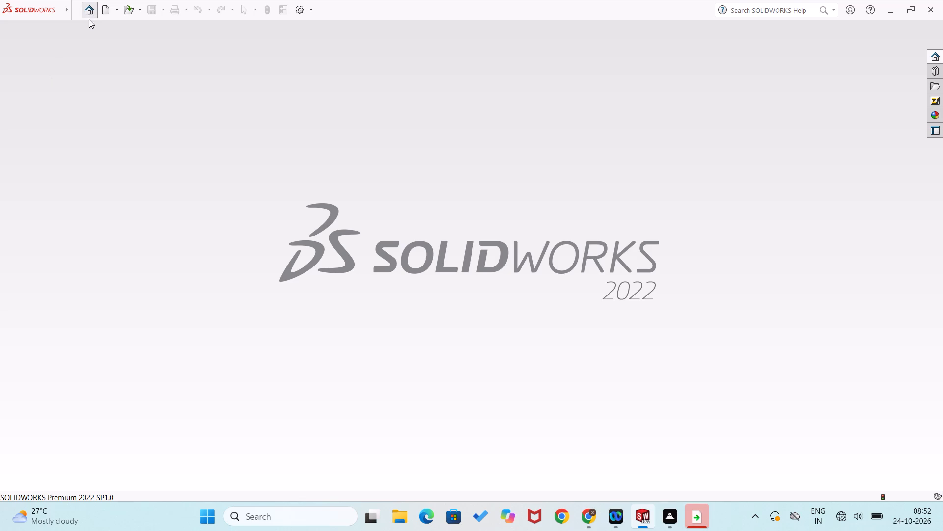
click(265, 144)
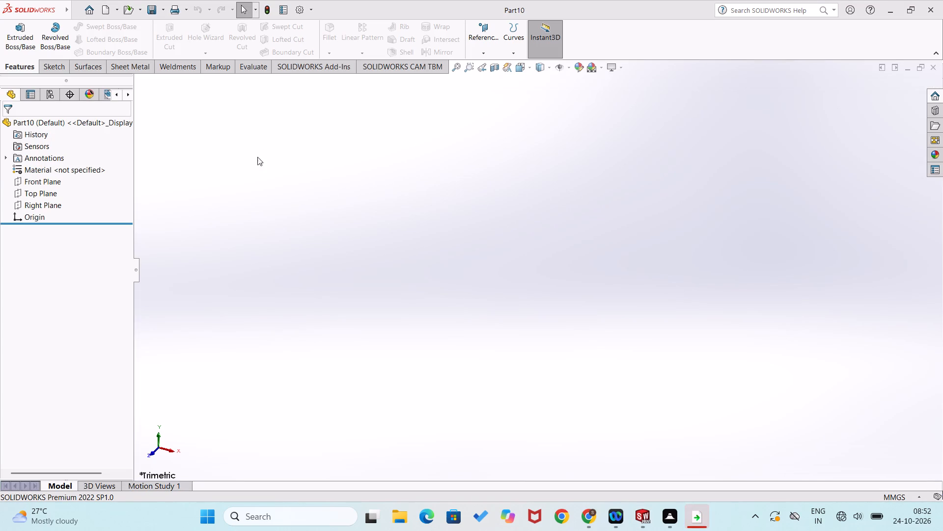
Start a sketch on the Front Plane and draw a horizontal line about 62 mm long from the origin.
click(50, 180)
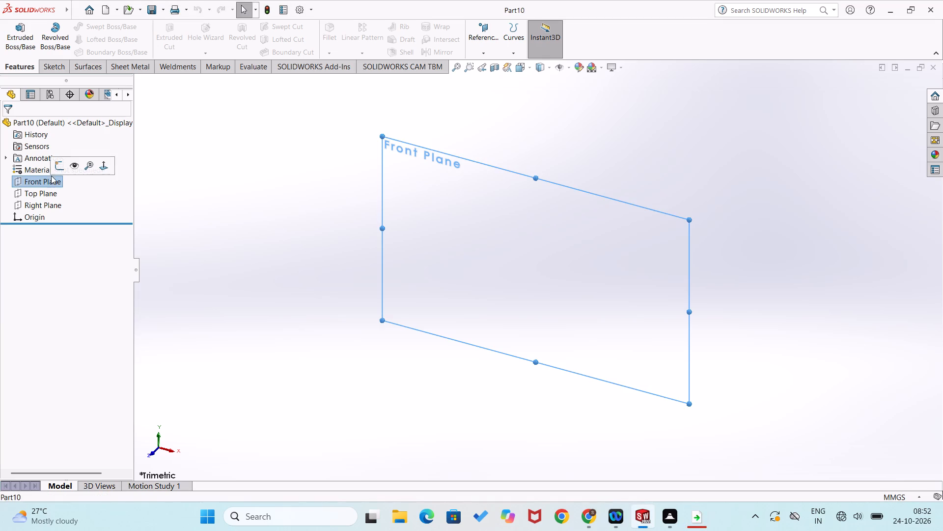
click(58, 165)
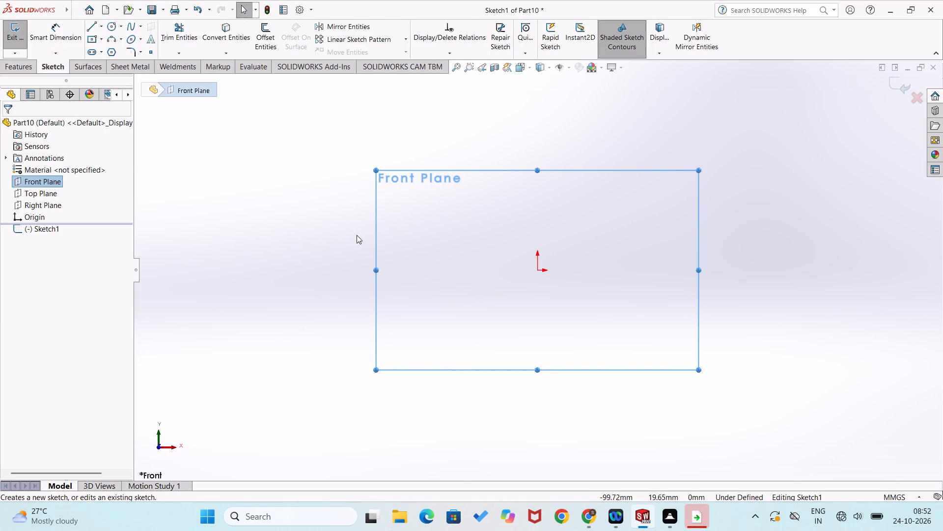
right_drag(489, 307, 483, 312)
right_drag(483, 312, 413, 338)
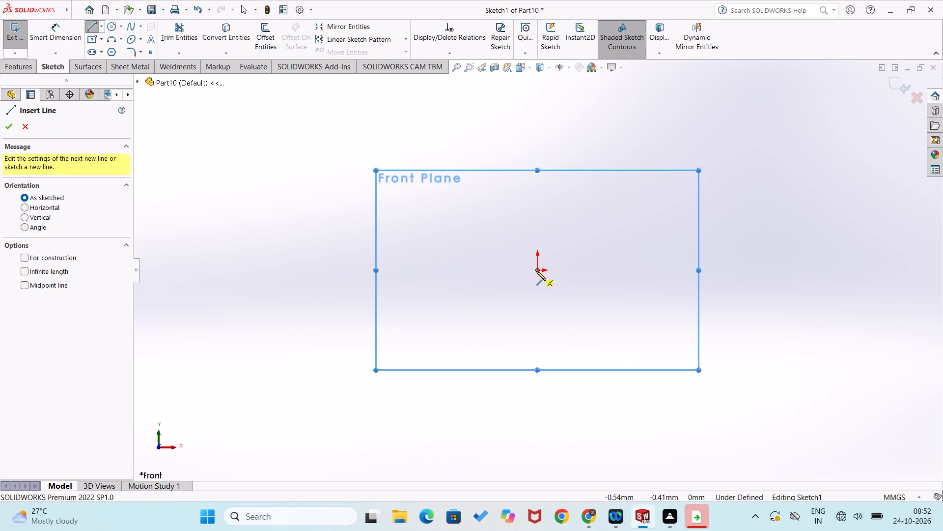
click(537, 271)
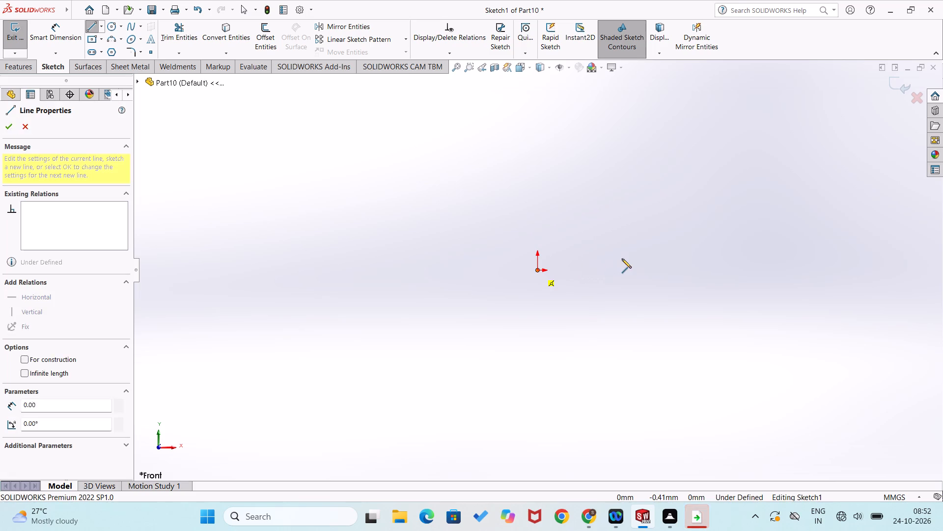
click(649, 272)
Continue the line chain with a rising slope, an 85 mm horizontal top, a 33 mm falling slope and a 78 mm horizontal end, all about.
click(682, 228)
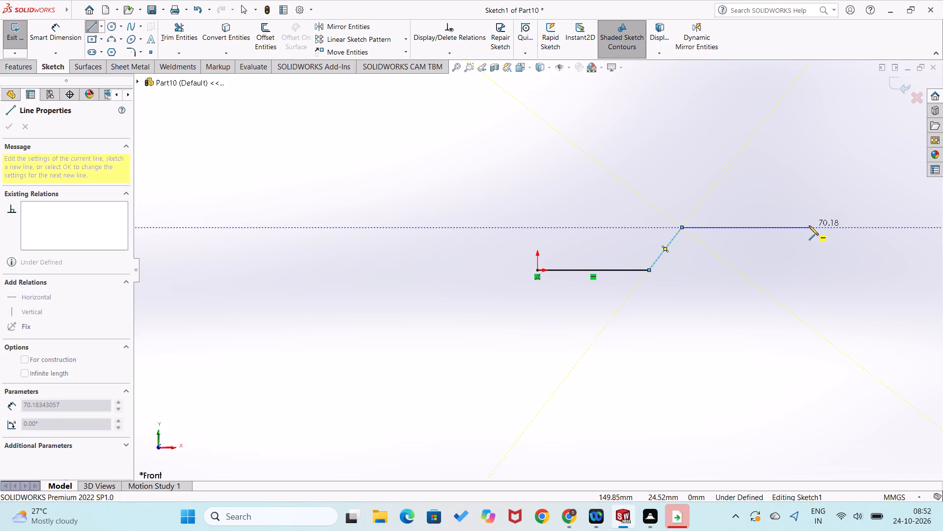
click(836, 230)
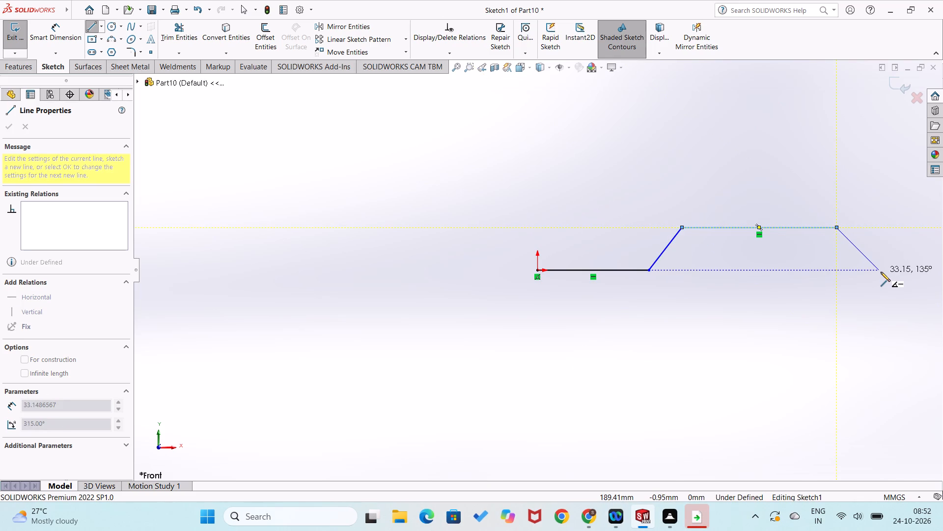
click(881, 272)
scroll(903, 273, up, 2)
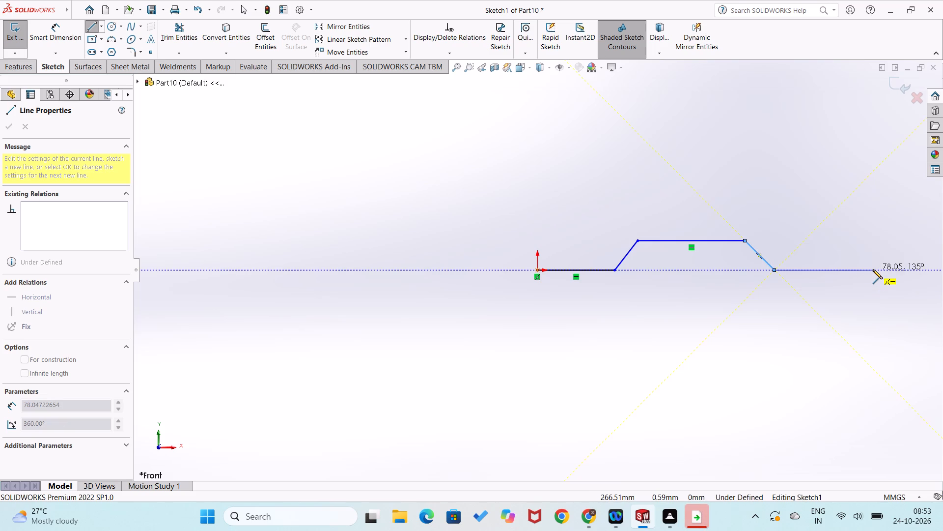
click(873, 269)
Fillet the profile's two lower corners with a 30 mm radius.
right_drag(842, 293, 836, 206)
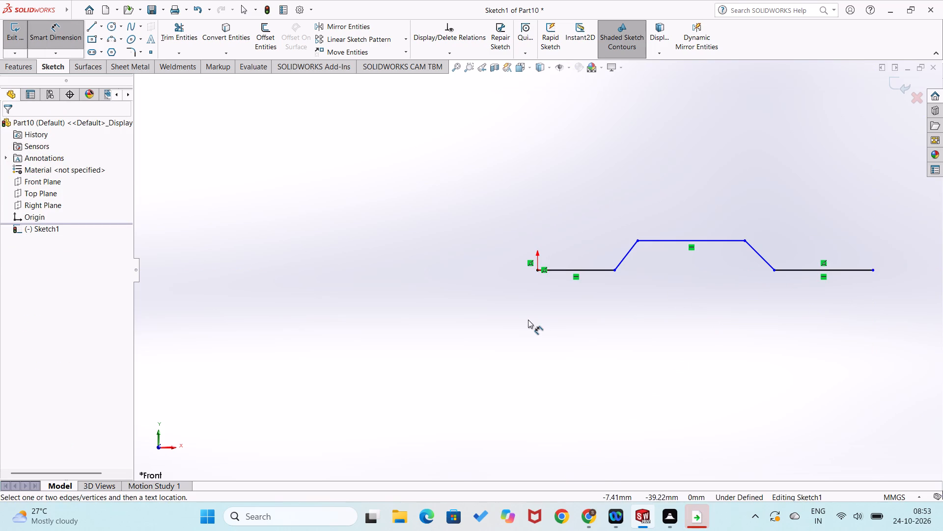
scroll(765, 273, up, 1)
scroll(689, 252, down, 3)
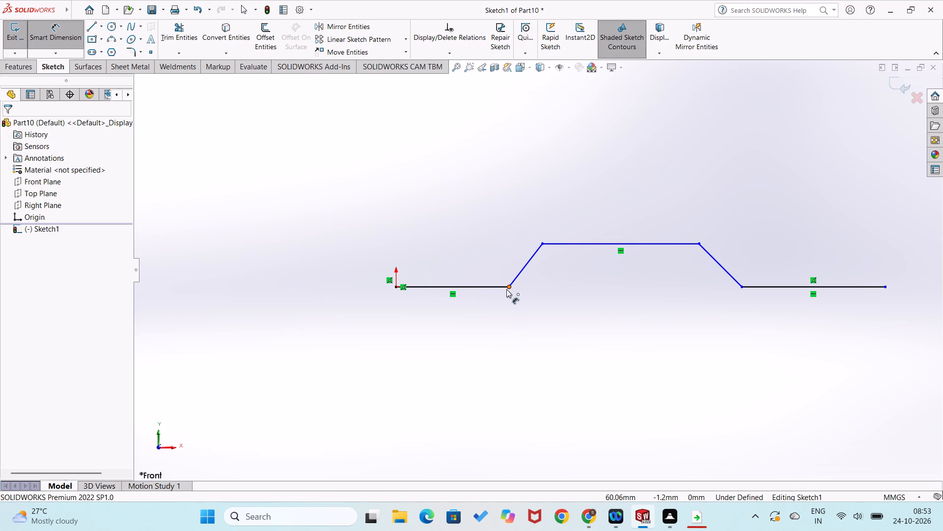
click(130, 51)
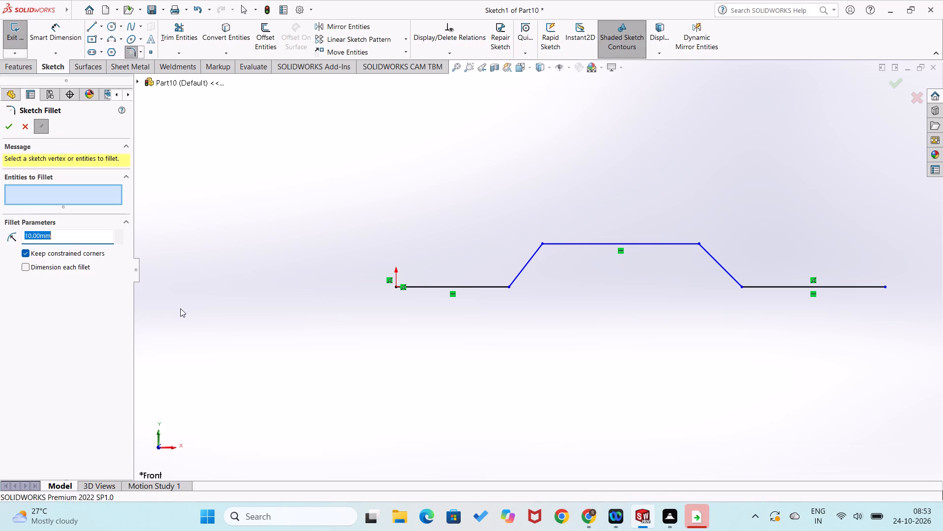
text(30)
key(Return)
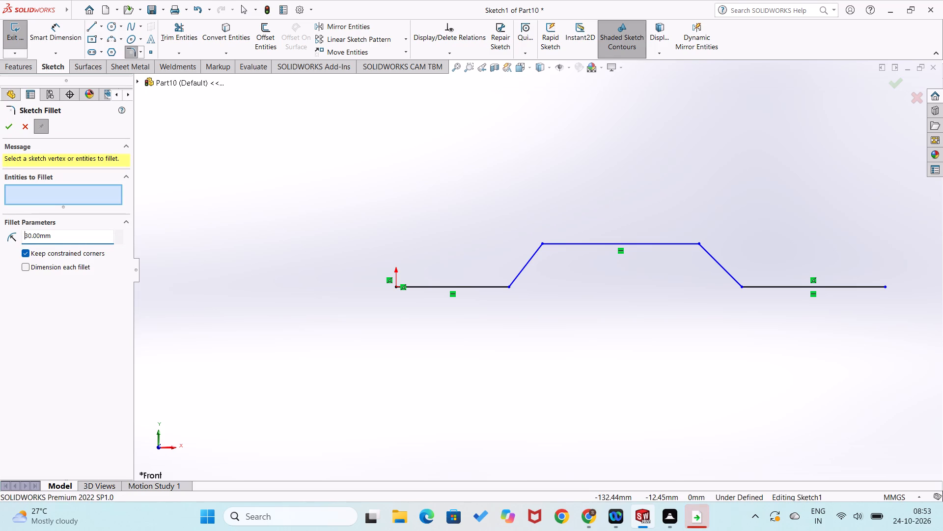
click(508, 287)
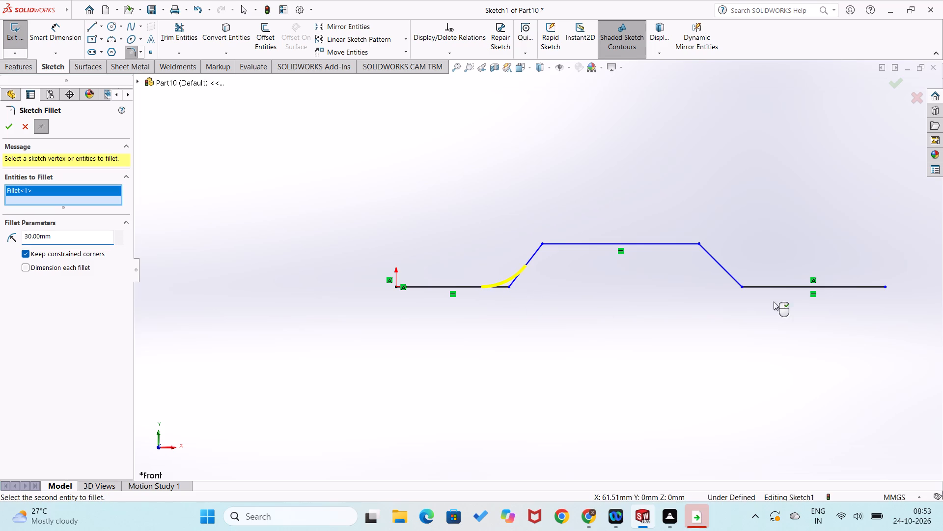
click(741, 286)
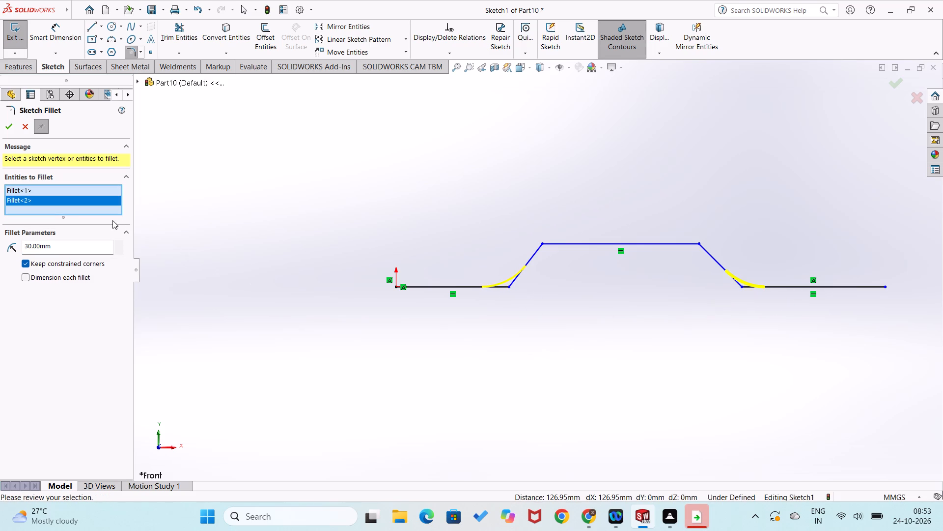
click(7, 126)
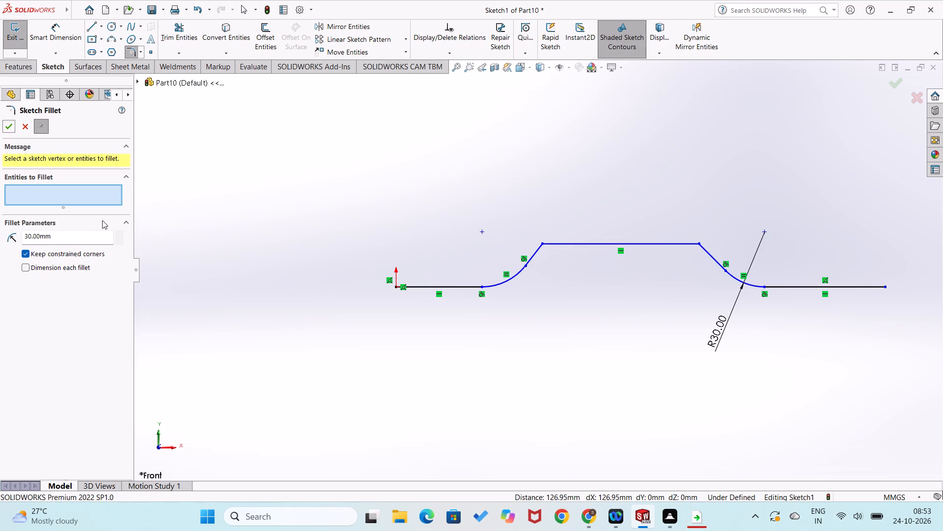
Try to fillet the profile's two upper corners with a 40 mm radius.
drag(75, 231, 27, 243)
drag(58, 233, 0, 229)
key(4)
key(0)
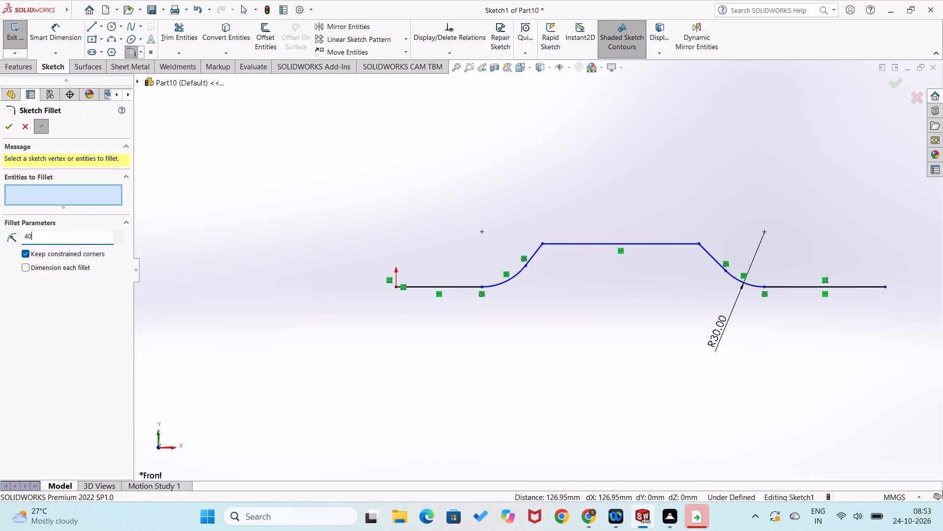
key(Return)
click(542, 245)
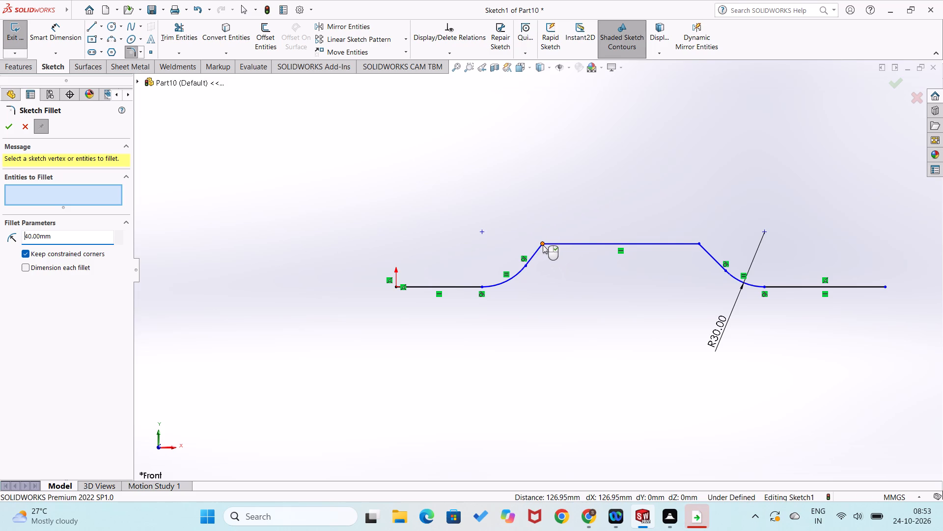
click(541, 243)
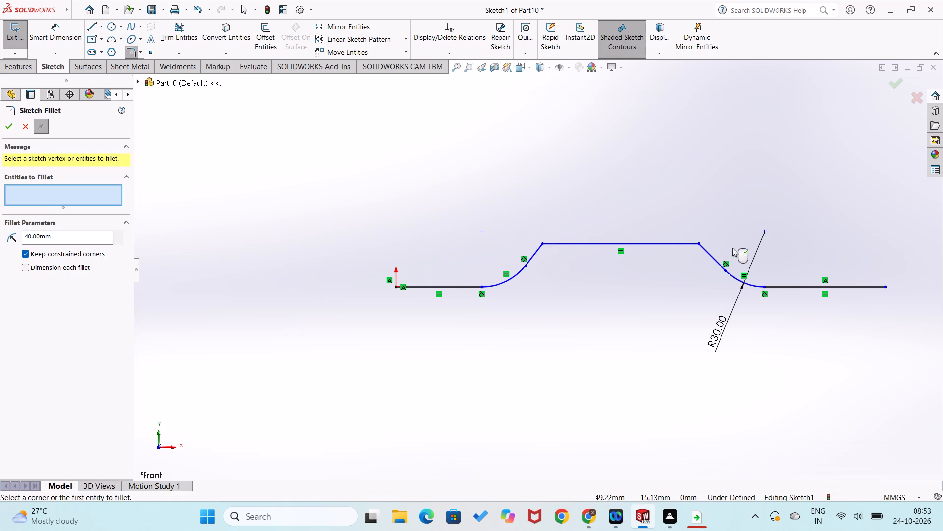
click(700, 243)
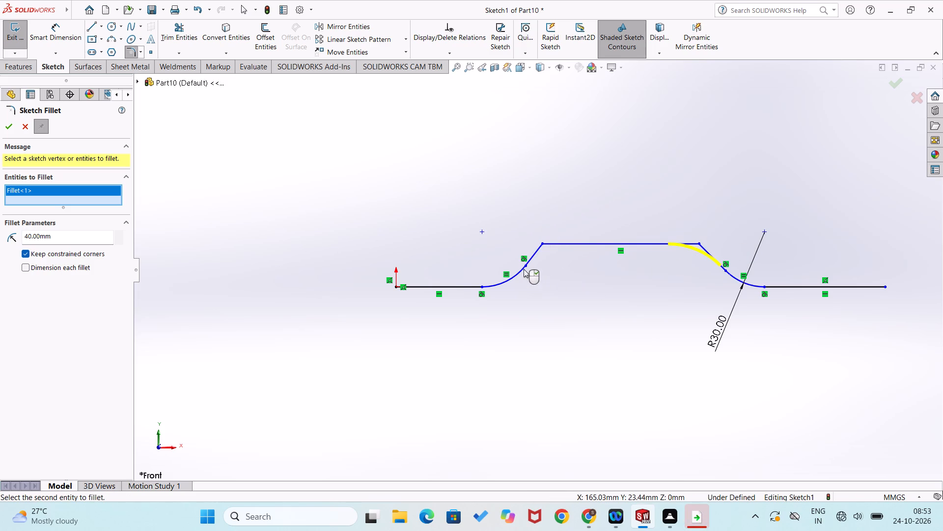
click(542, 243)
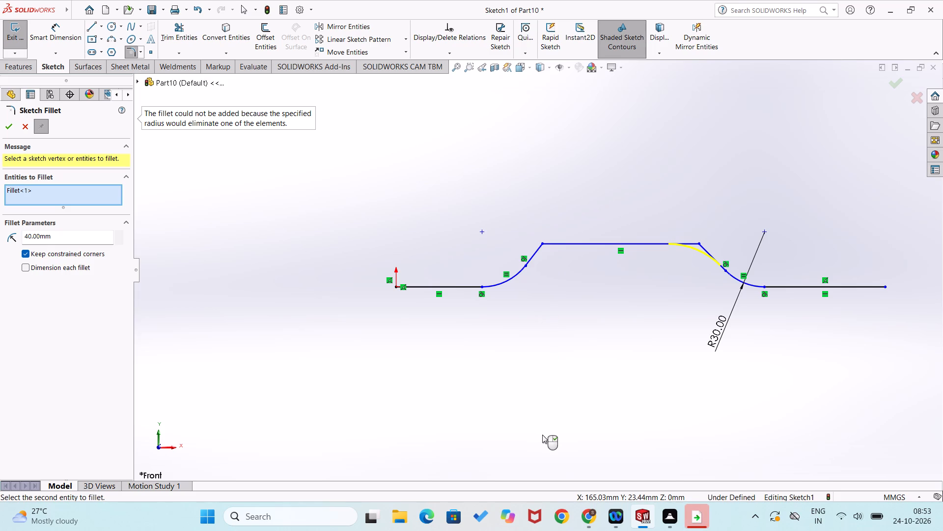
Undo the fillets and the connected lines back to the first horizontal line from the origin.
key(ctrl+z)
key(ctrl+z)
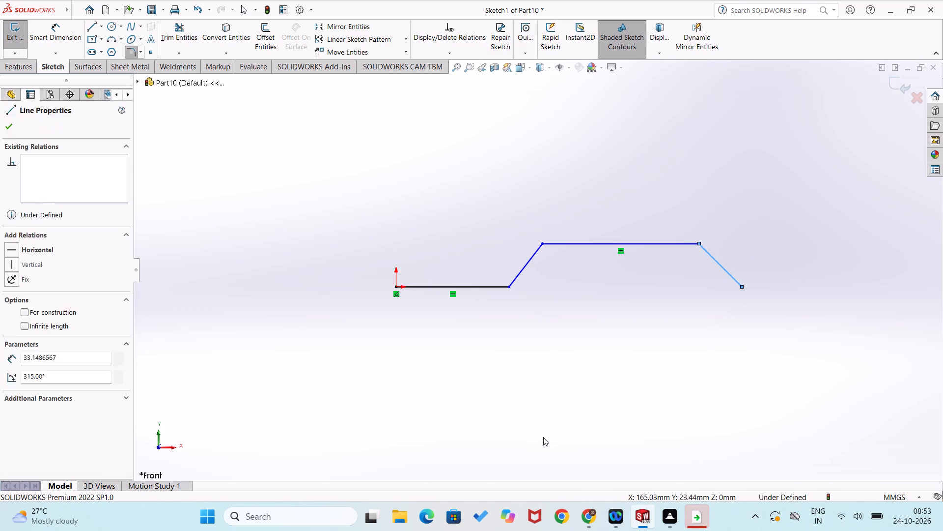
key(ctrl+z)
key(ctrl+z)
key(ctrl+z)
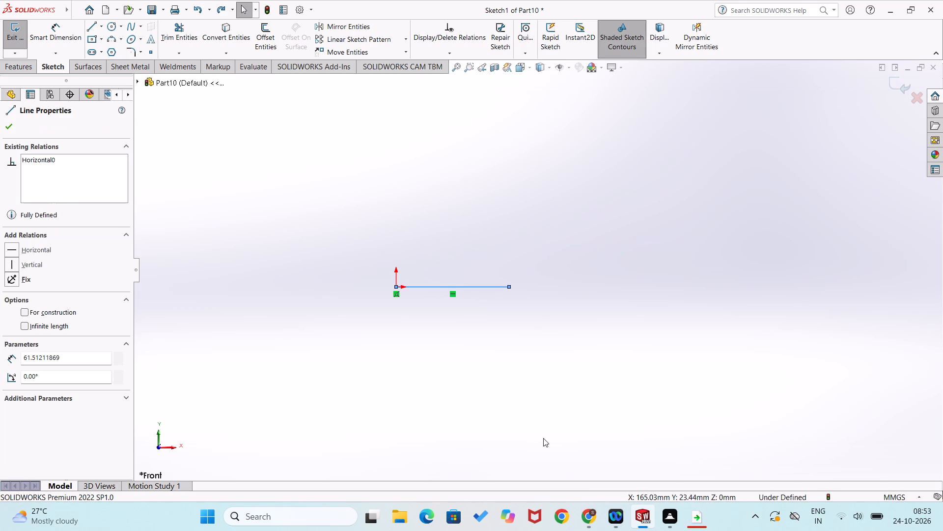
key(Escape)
Continue the line chain with a rising slope about 49 mm, a horizontal top about 127 mm, a falling slope and a horizontal end about 106 mm.
right_drag(619, 328, 455, 399)
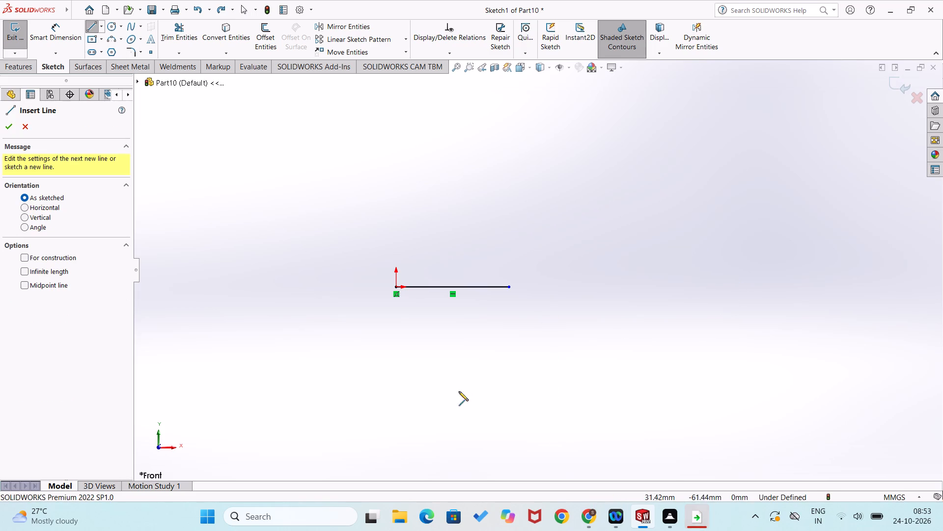
click(509, 287)
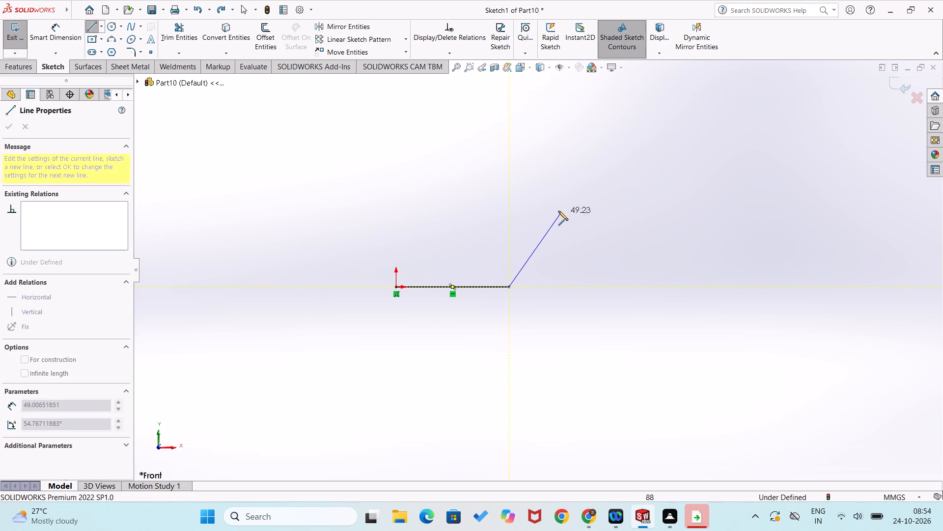
click(563, 214)
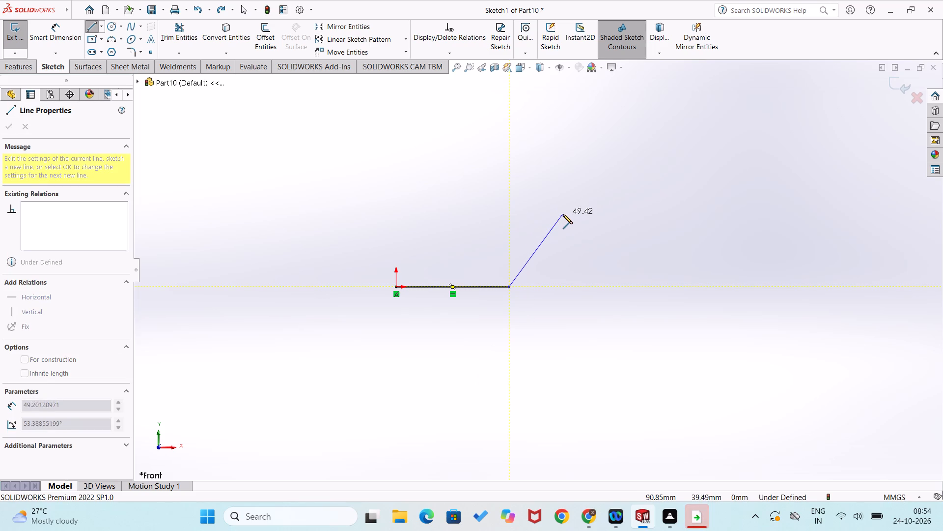
click(796, 216)
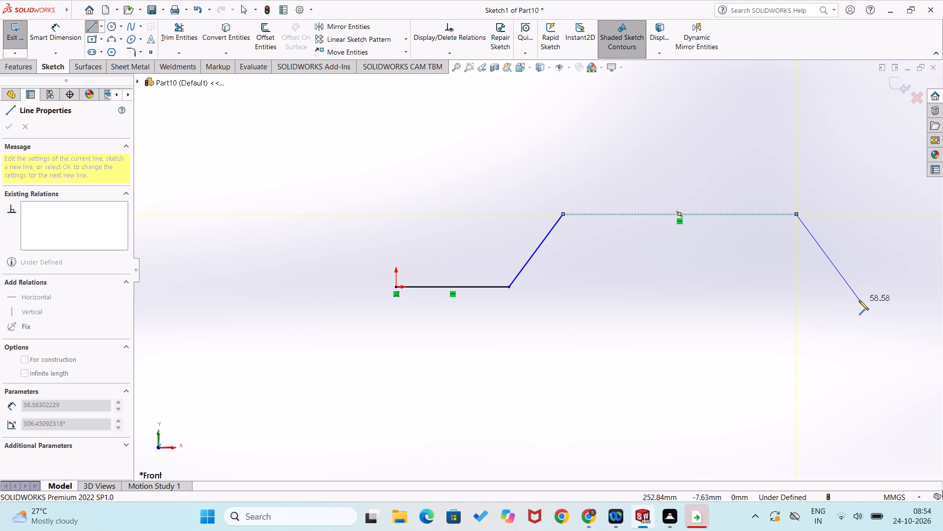
click(852, 287)
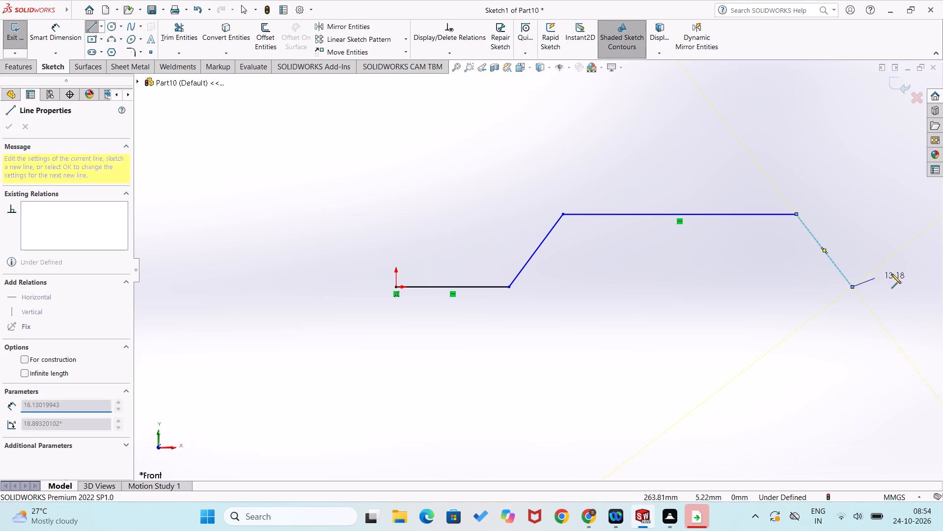
scroll(900, 274, up, 2)
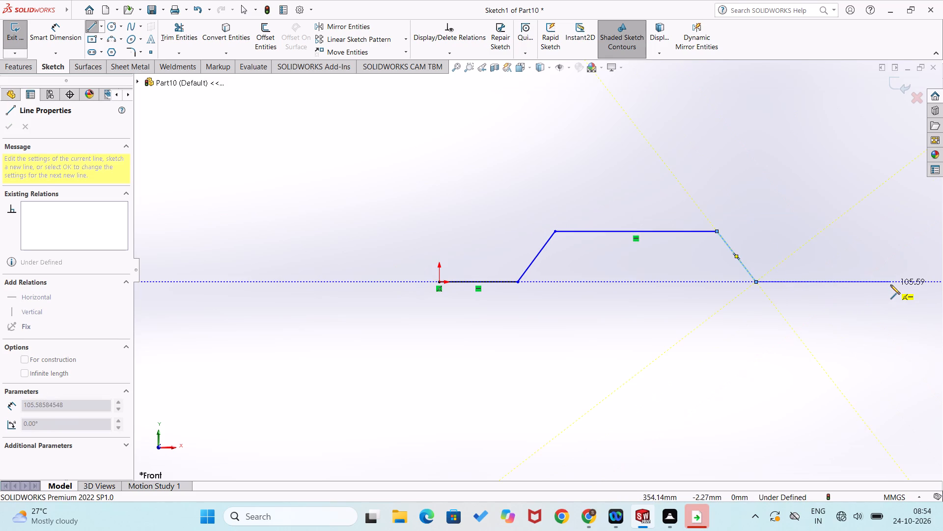
click(890, 285)
right_drag(763, 380, 785, 240)
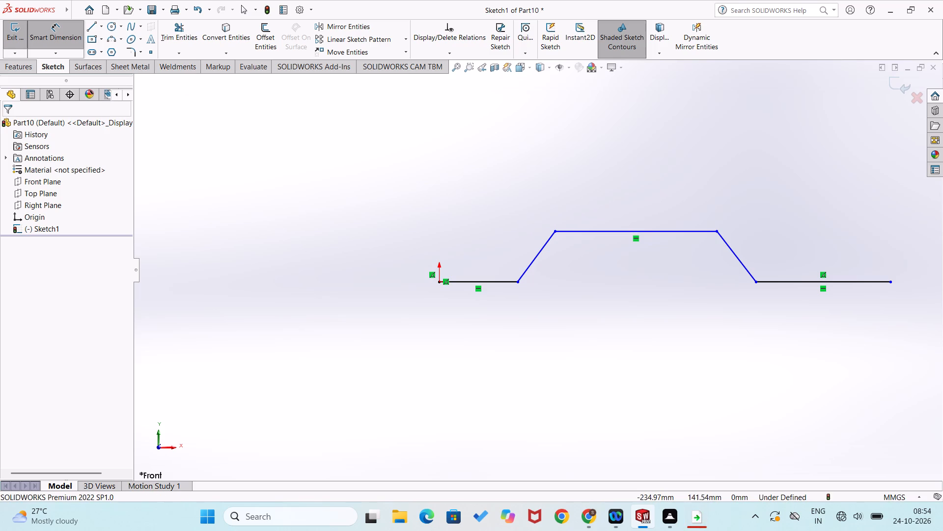
Fillet the profile's two upper corners with a 40 mm radius.
click(131, 48)
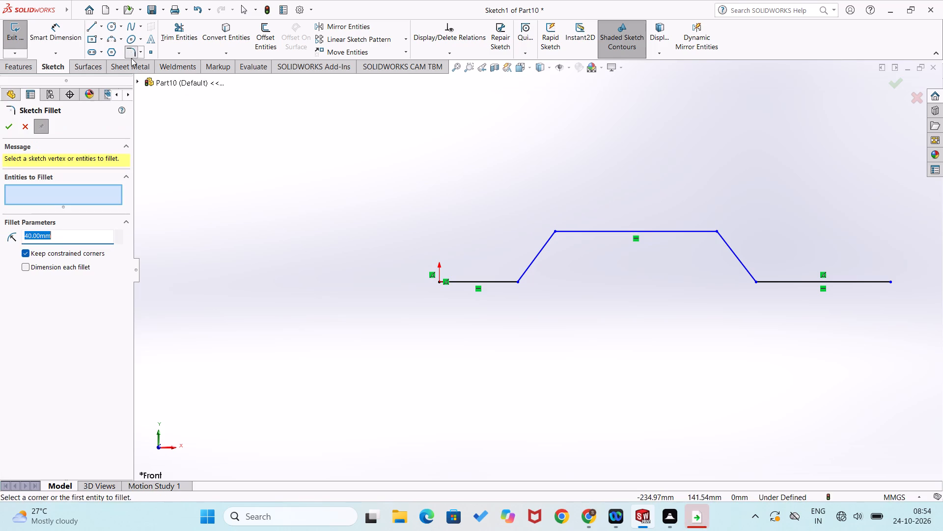
click(554, 233)
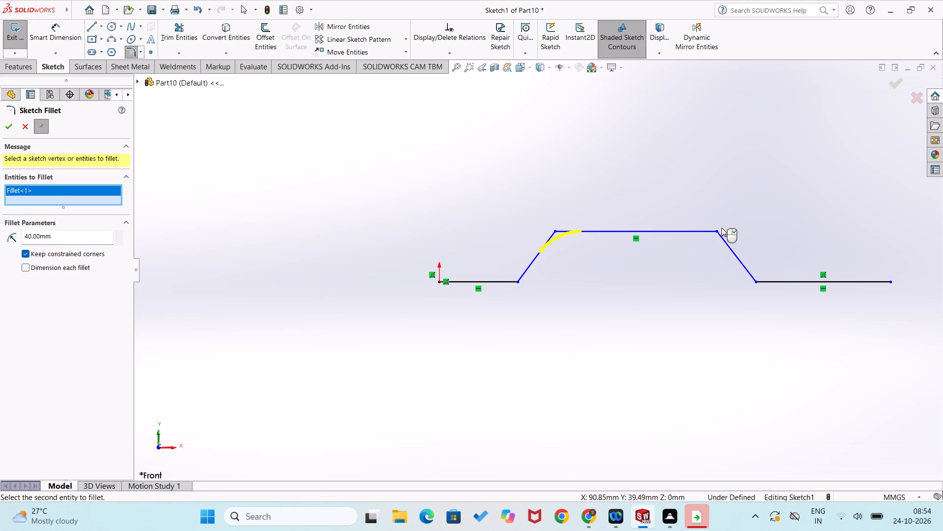
click(716, 230)
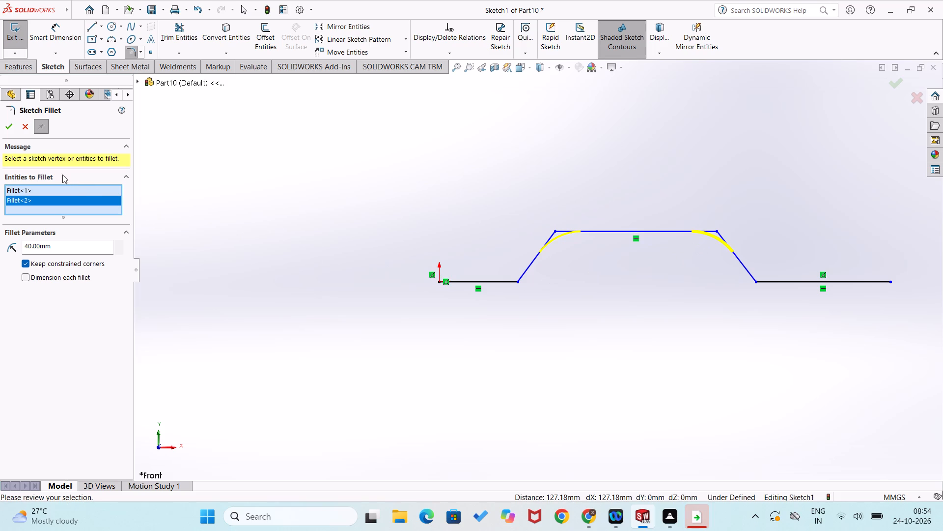
drag(60, 250, 55, 251)
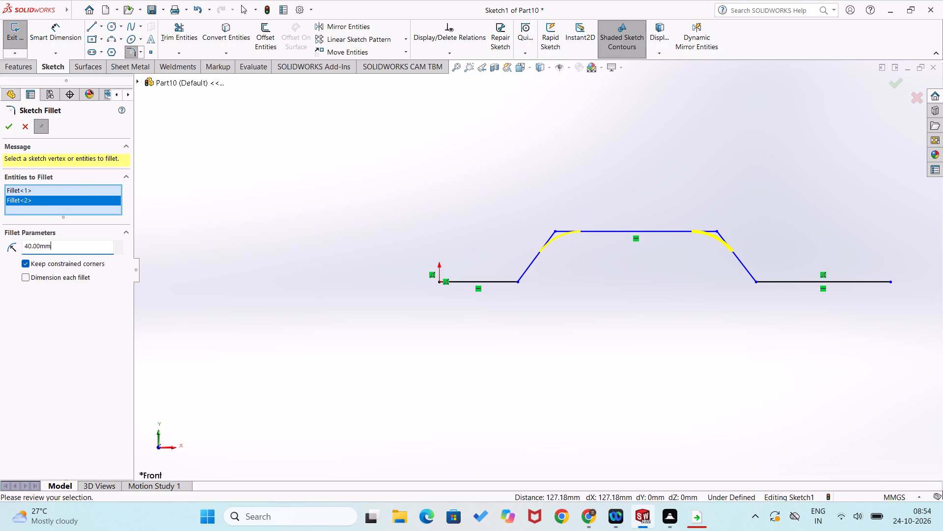
drag(55, 251, 0, 257)
text(30)
key(Return)
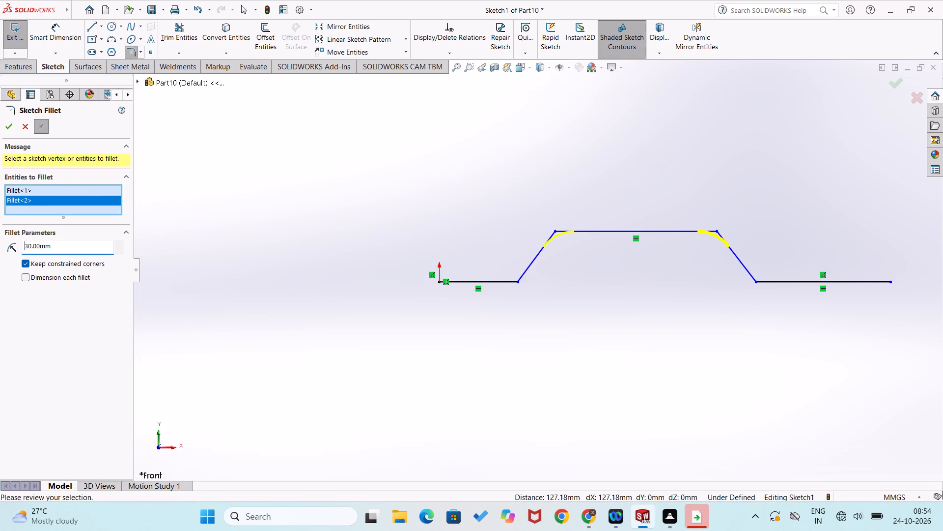
drag(53, 246, 9, 242)
text(40)
key(Return)
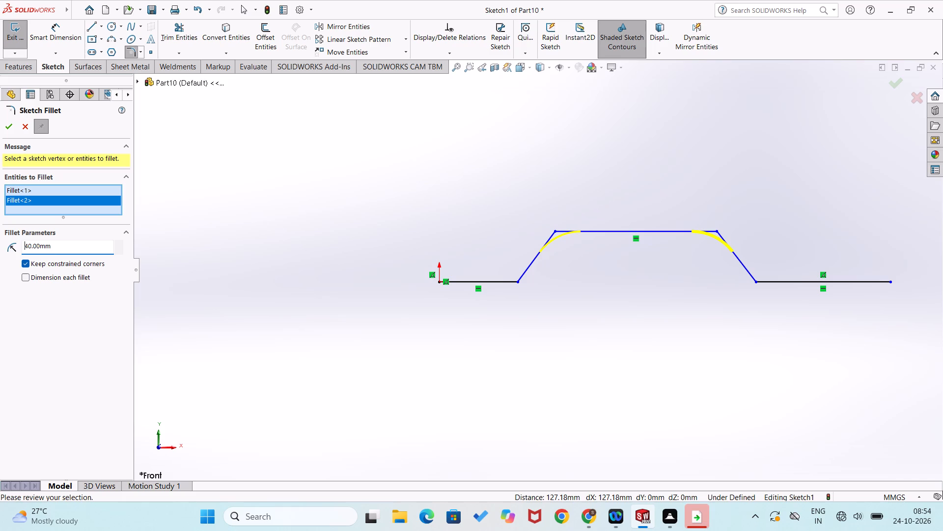
click(8, 126)
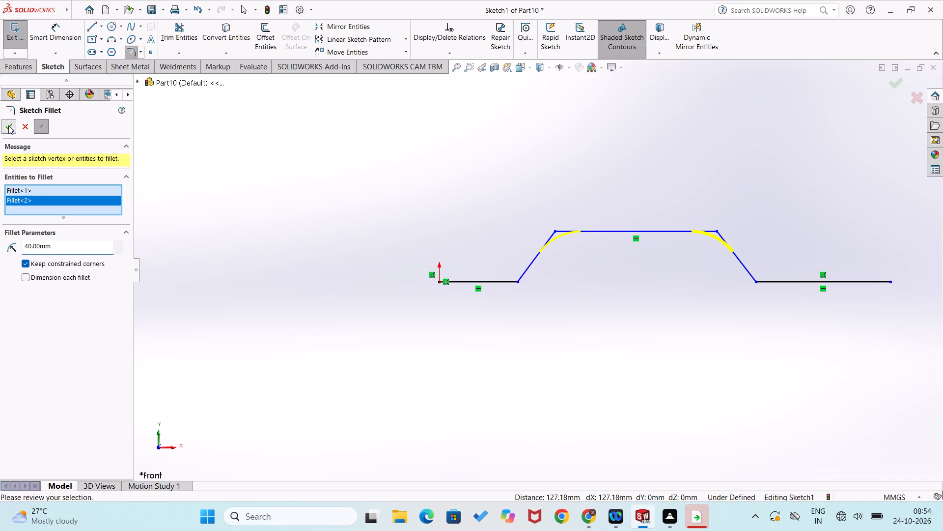
click(194, 257)
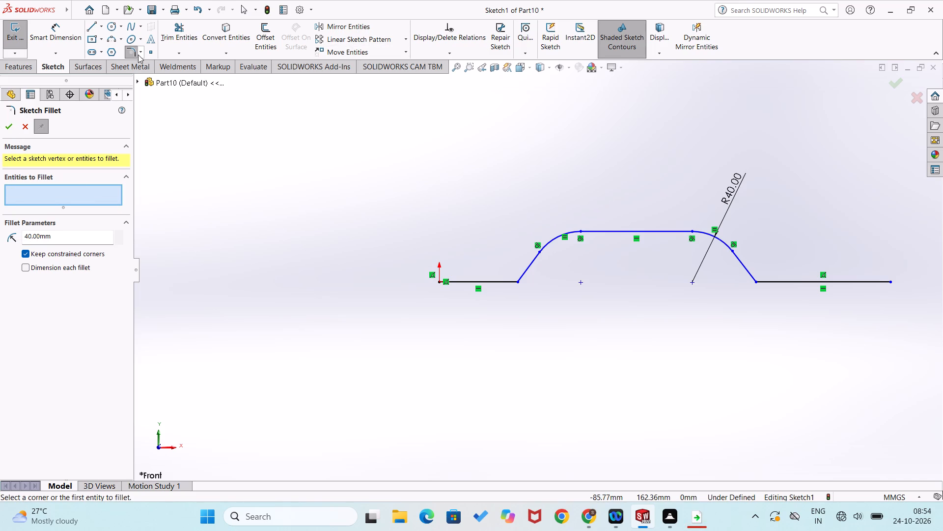
Fillet the profile's two lower corners with a 30 mm radius.
drag(60, 234, 0, 205)
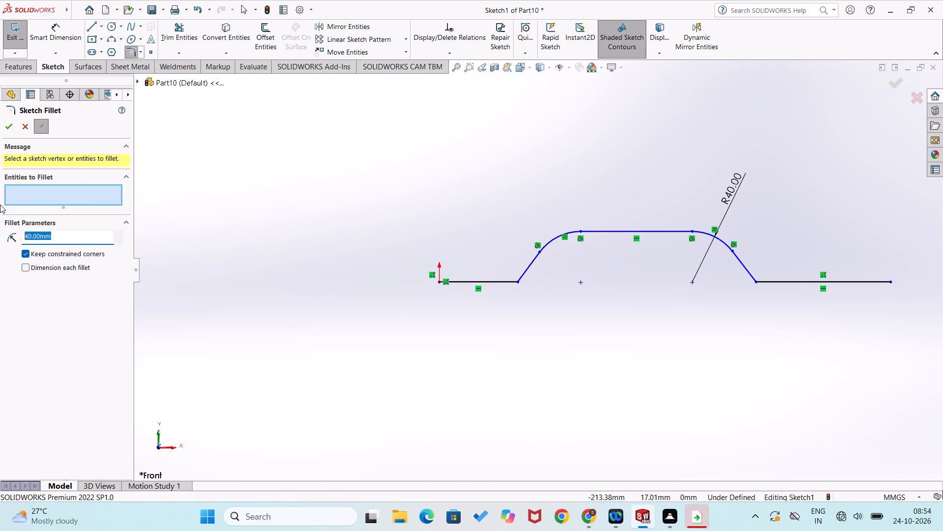
drag(0, 205, 0, 206)
text(30)
key(Return)
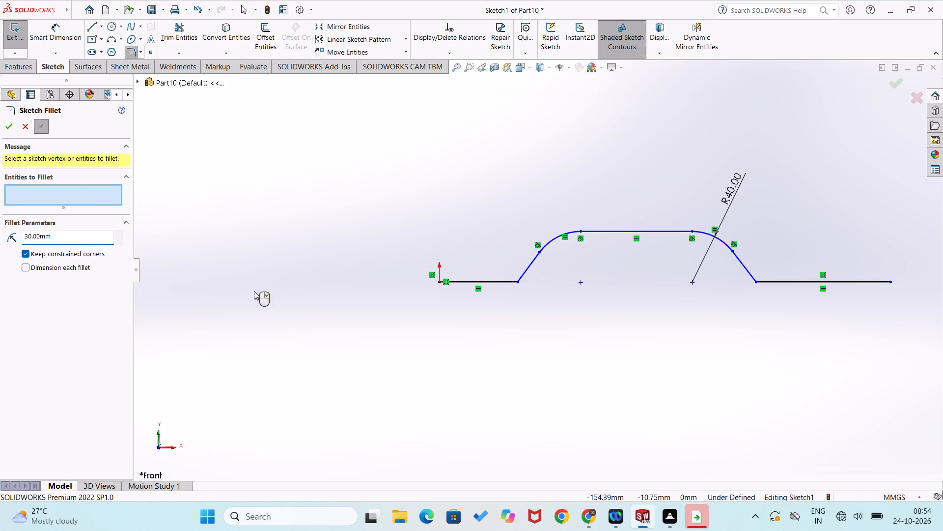
click(517, 282)
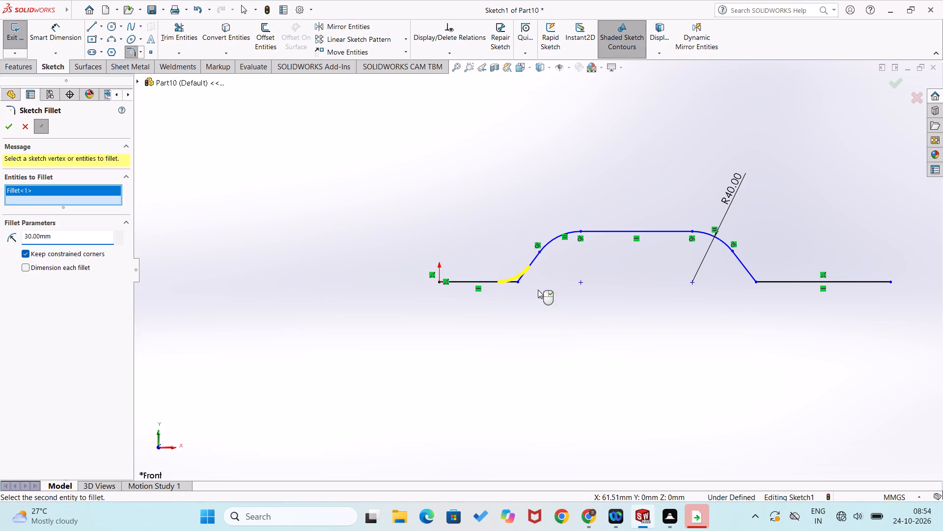
click(756, 282)
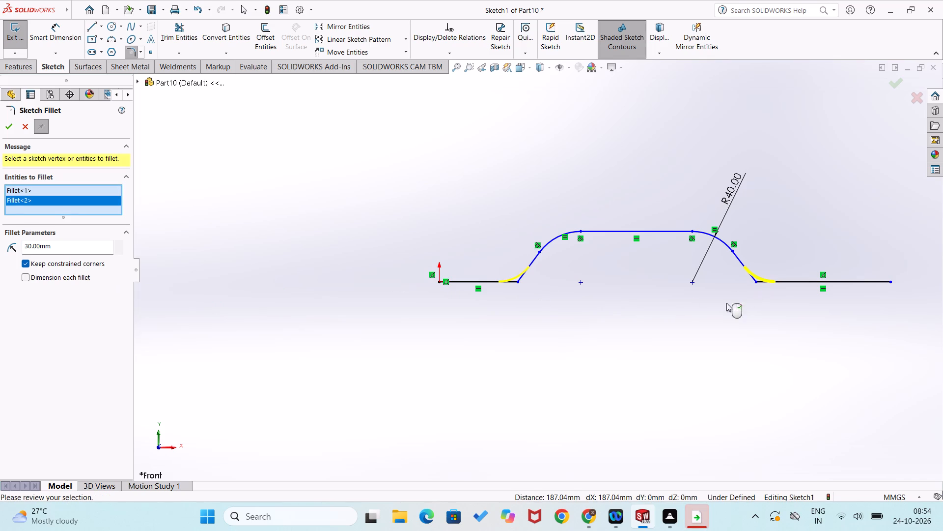
click(8, 123)
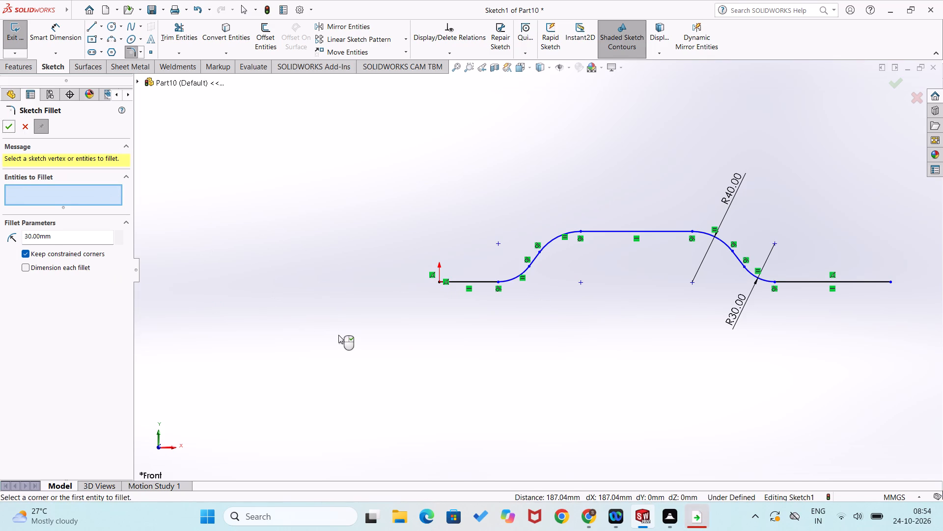
click(339, 334)
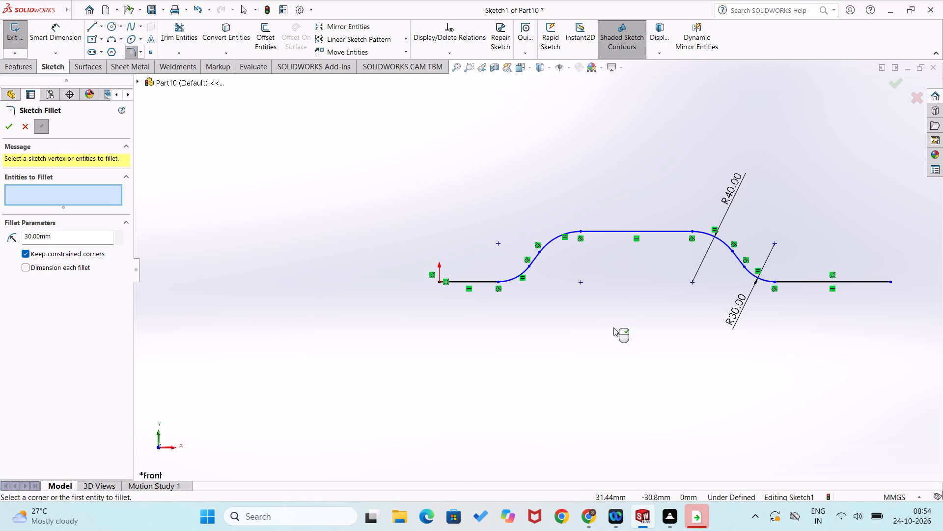
Dimension the horizontal top line of the profile to a length of 70 mm.
click(655, 232)
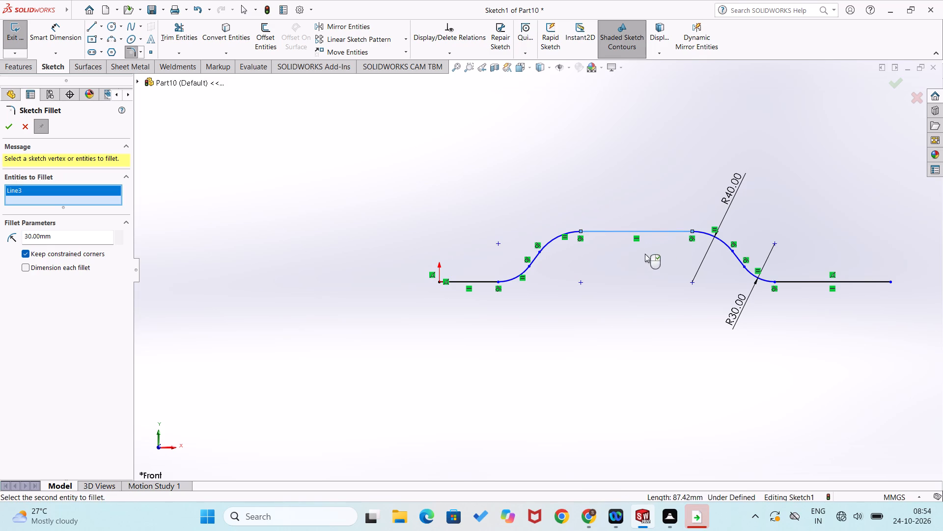
right_drag(637, 323, 634, 234)
right_drag(518, 439, 517, 429)
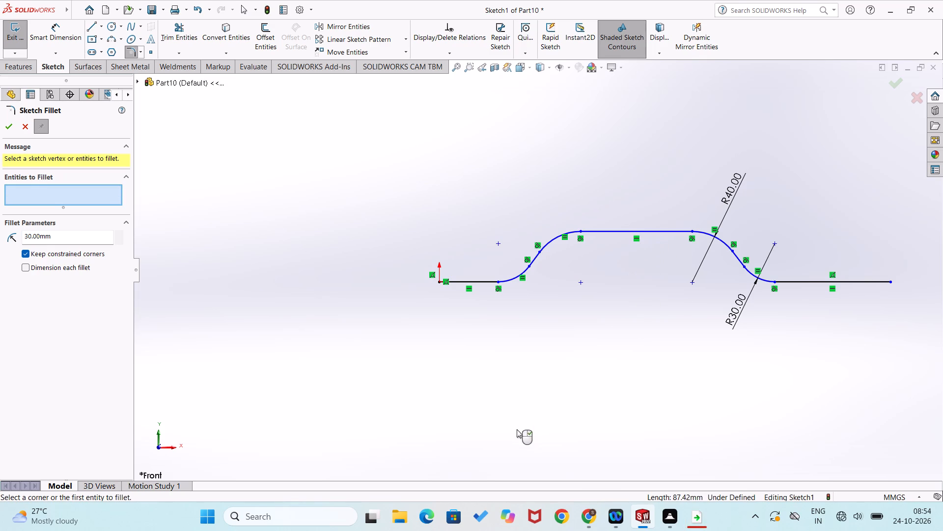
right_drag(517, 429, 544, 286)
right_drag(547, 382, 551, 255)
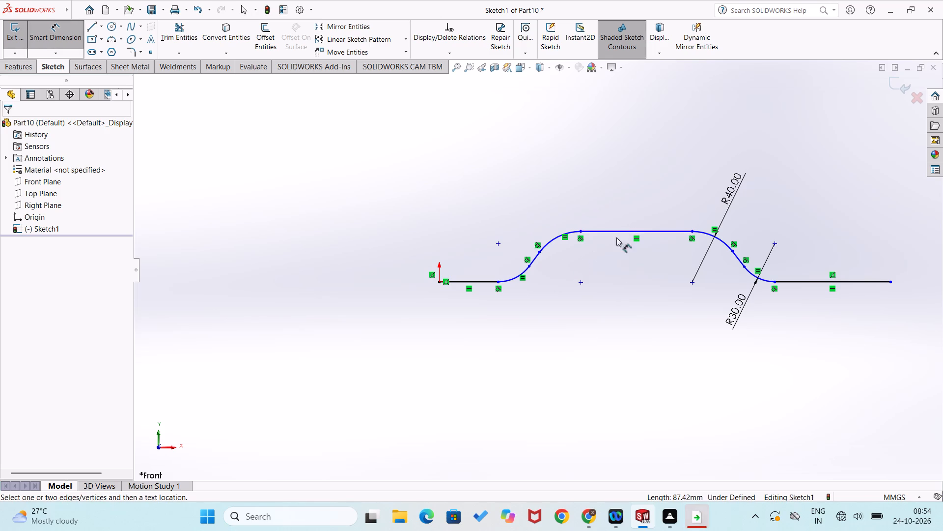
click(623, 231)
click(624, 200)
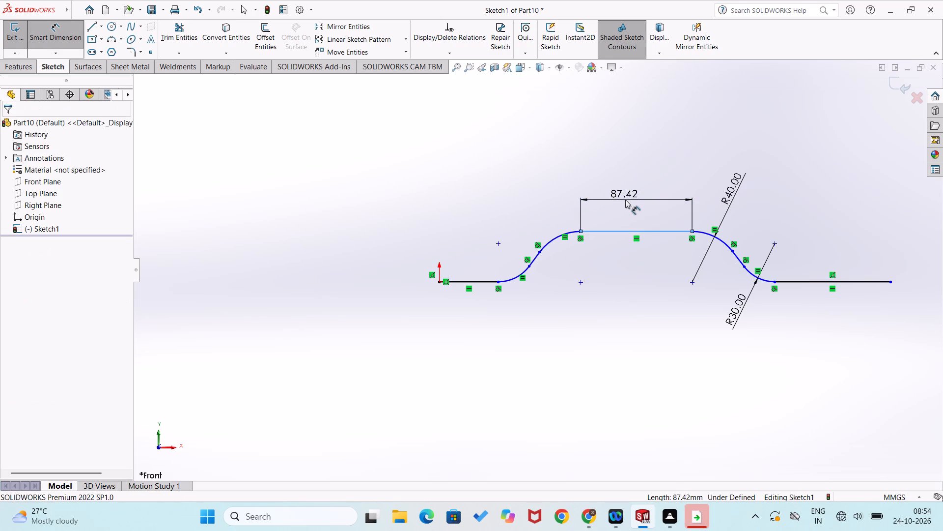
text(70)
key(Return)
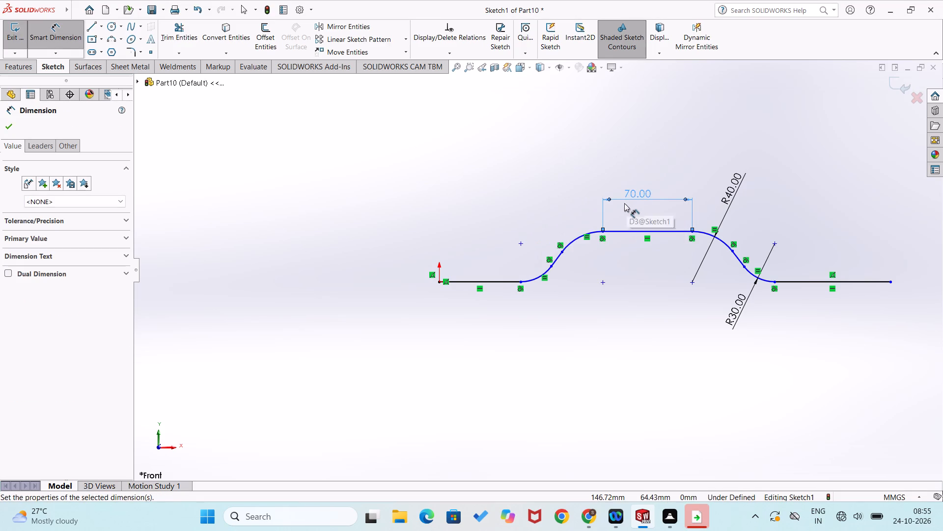
click(540, 200)
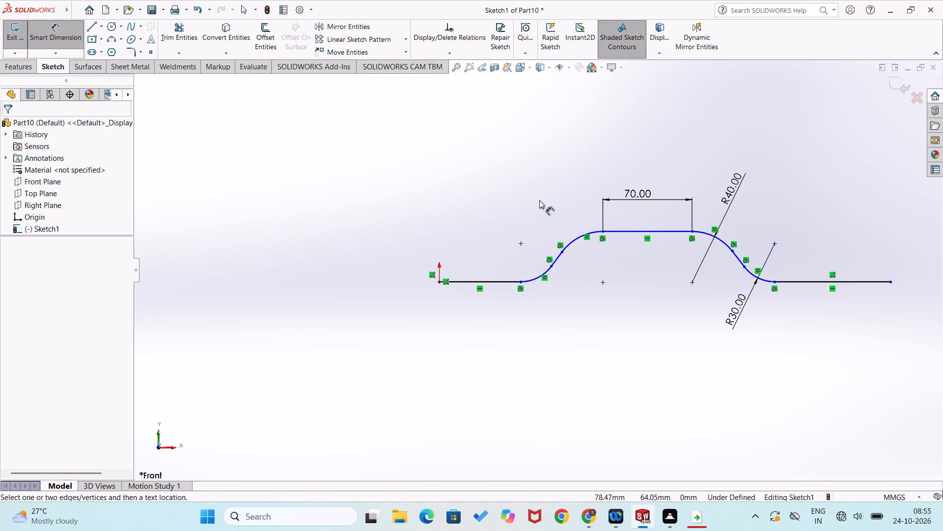
Dimension the profile's overall horizontal length from the origin to its far endpoint as 340 mm.
click(437, 282)
drag(890, 284, 890, 289)
click(693, 365)
text(340)
key(Return)
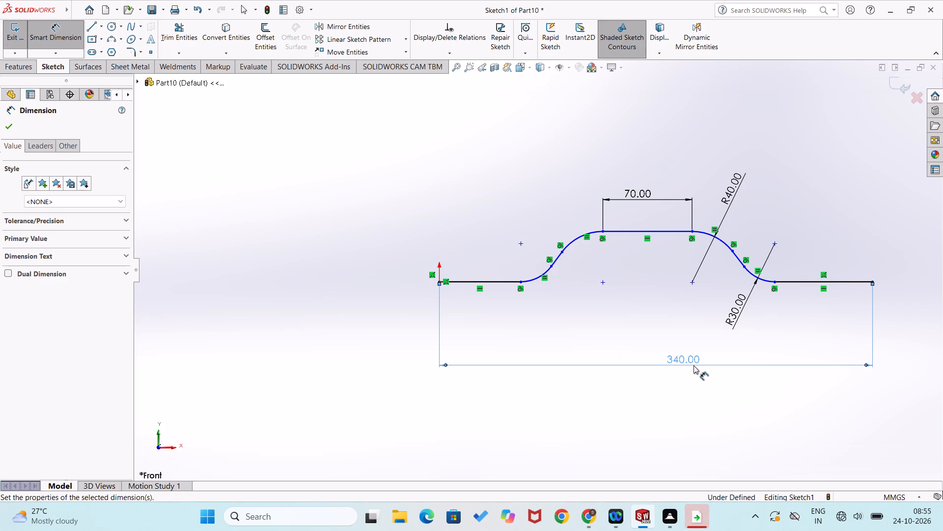
click(692, 437)
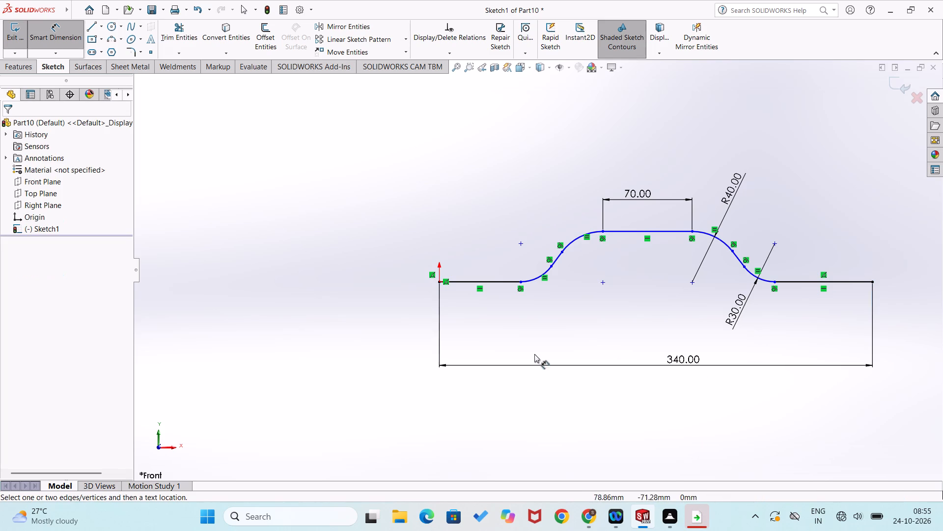
Set the horizontal distance from the origin to the lower end of the rising slope to 110 mm.
click(551, 266)
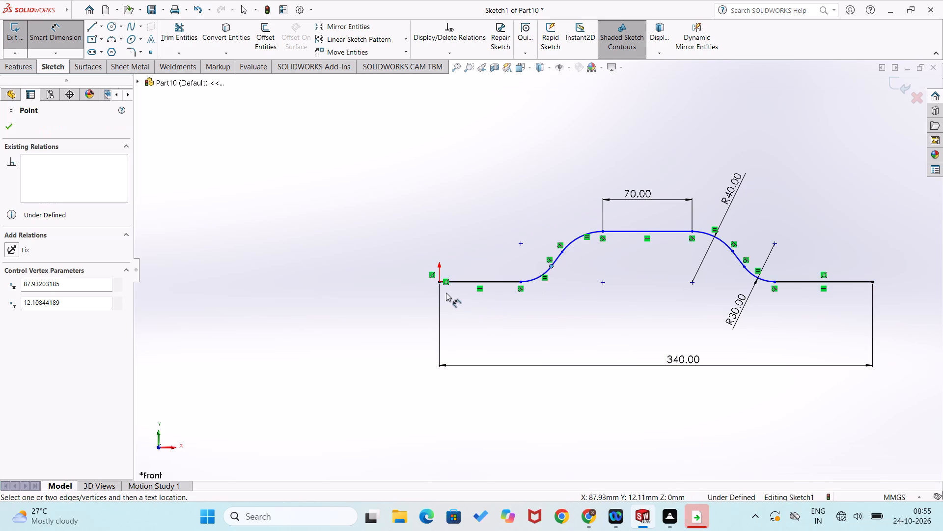
click(438, 283)
click(476, 328)
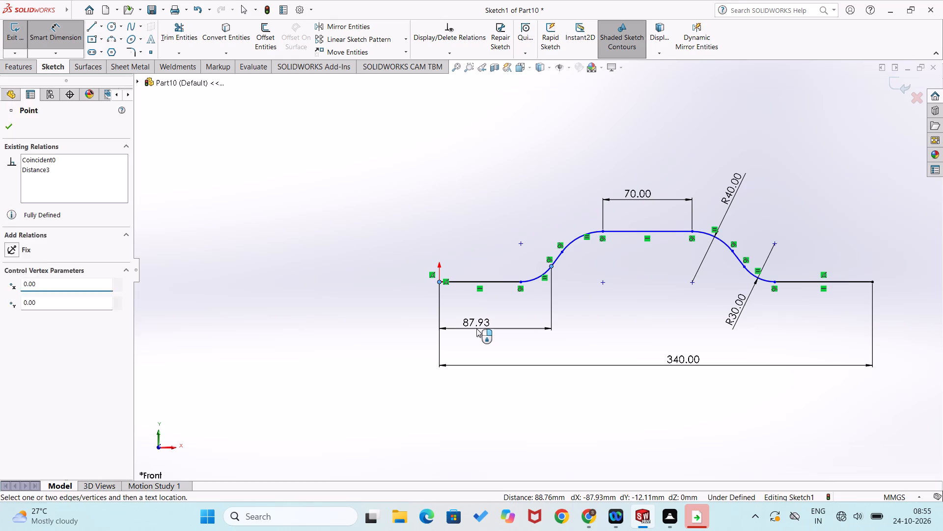
text(110)
key(Return)
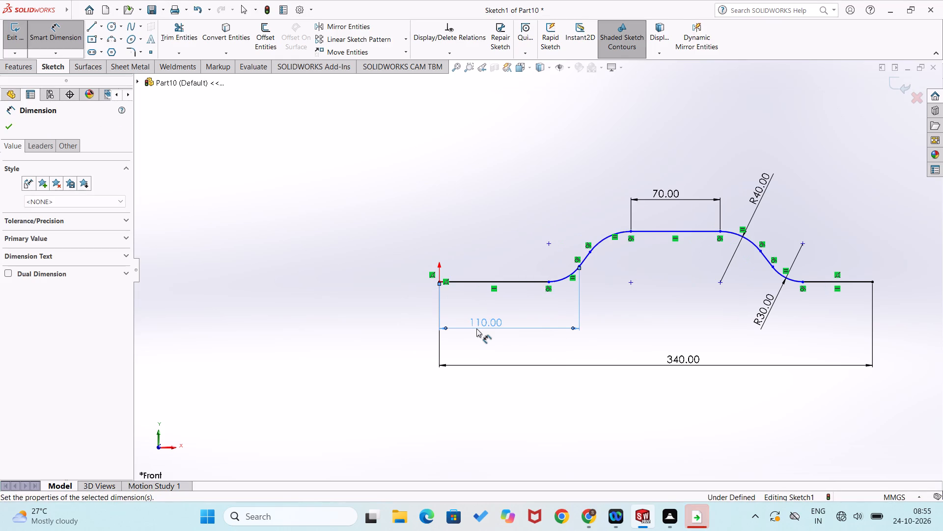
click(484, 239)
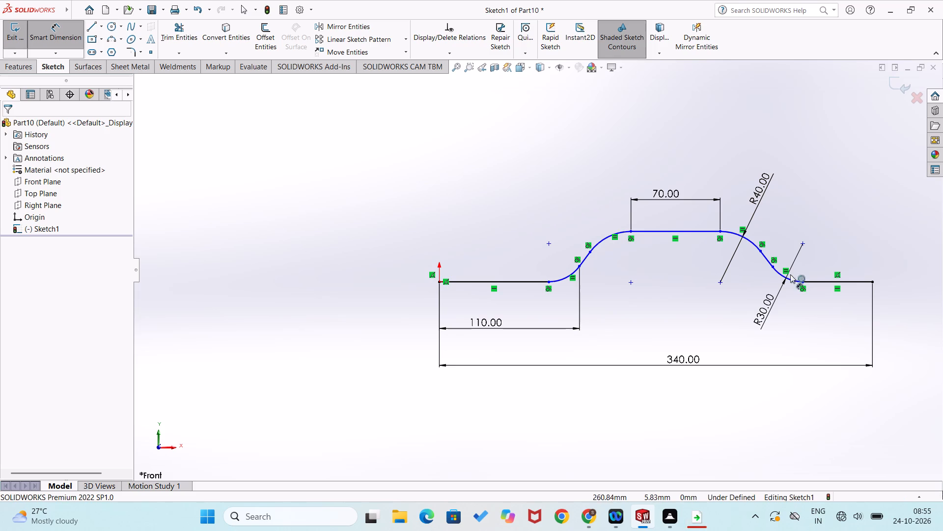
Dimension the length of the profile's final horizontal line, keeping the proposed value.
click(822, 283)
click(826, 261)
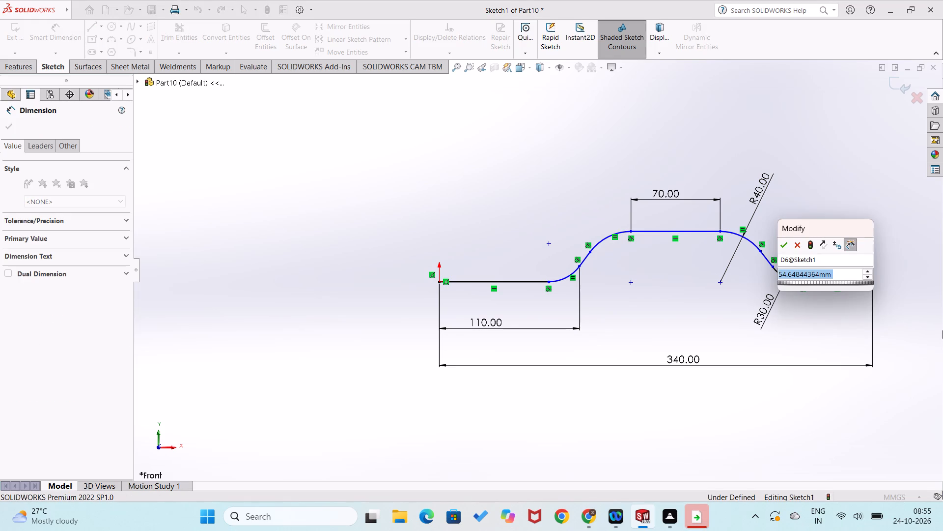
click(783, 247)
click(484, 210)
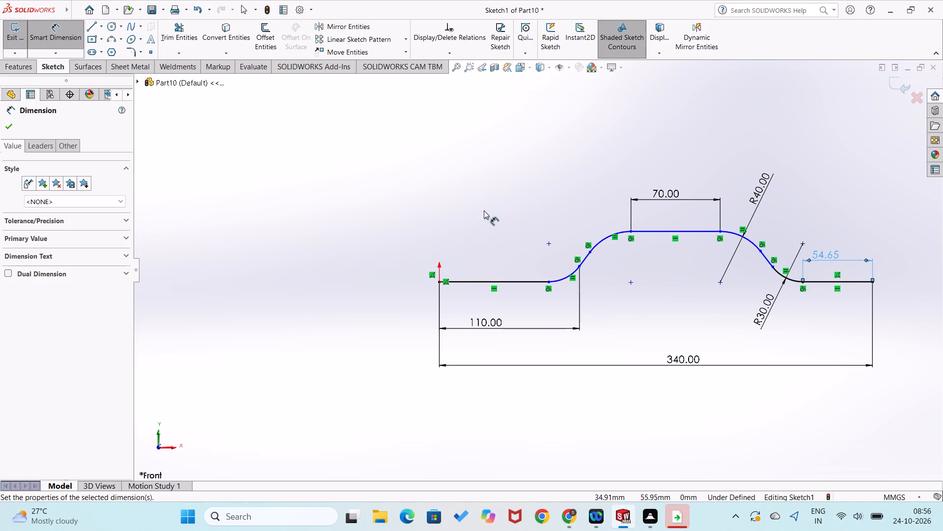
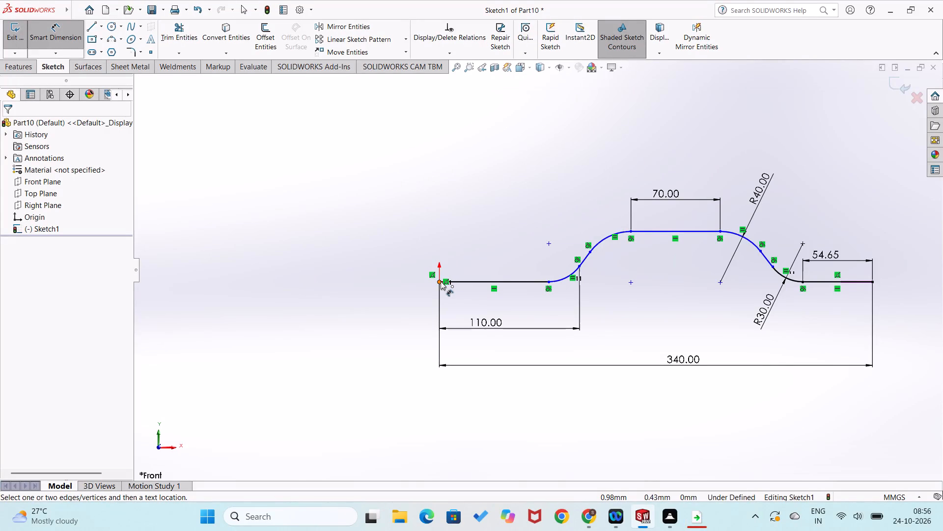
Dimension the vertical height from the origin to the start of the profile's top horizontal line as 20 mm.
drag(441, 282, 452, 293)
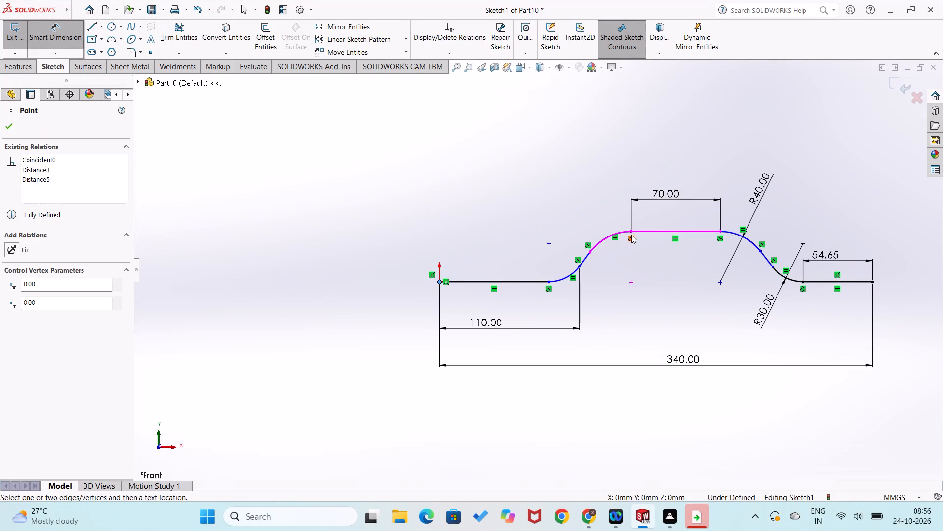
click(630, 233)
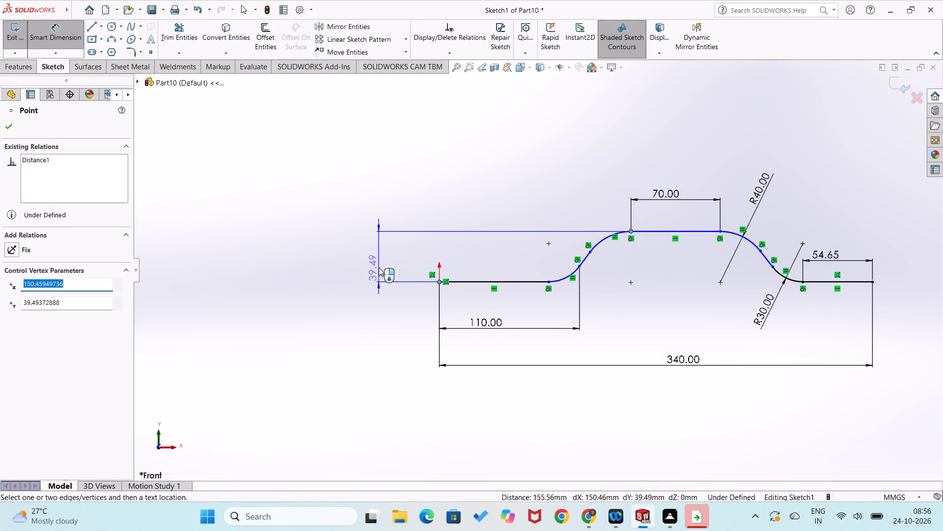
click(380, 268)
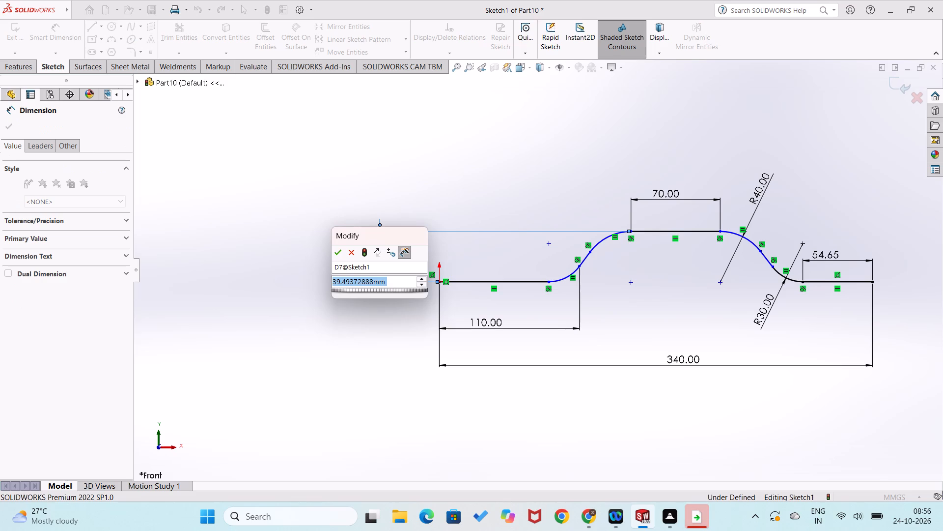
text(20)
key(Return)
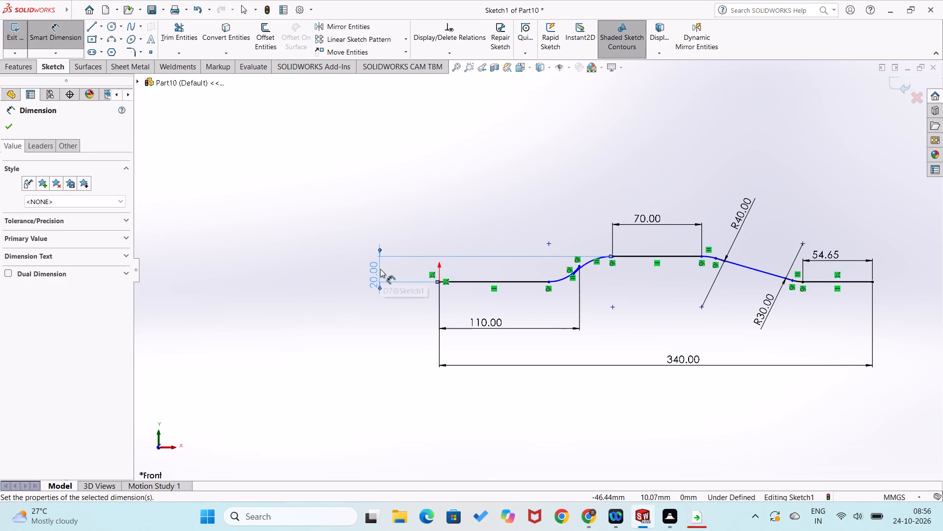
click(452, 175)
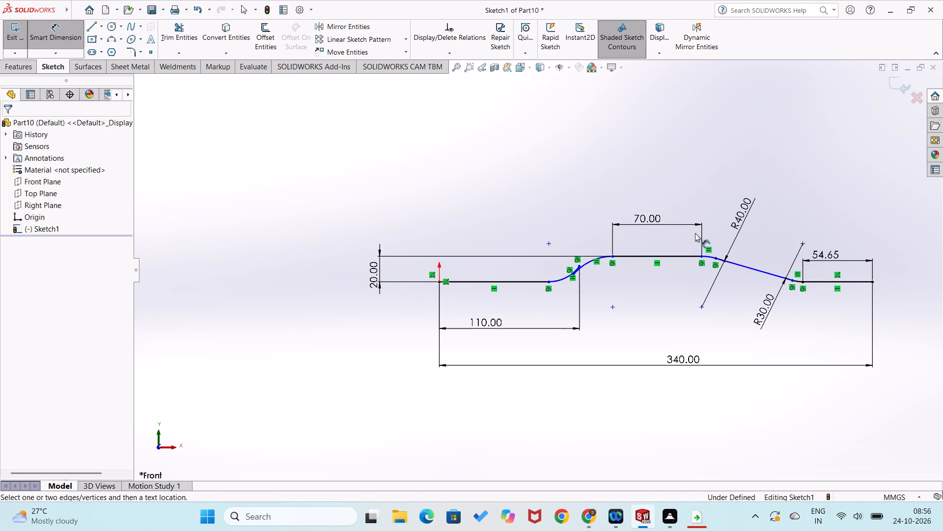
Undo back through the 20 mm height dimension, the final horizontal line's length dimension and the 110 mm distance change.
key(ctrl+z)
key(ctrl+z)
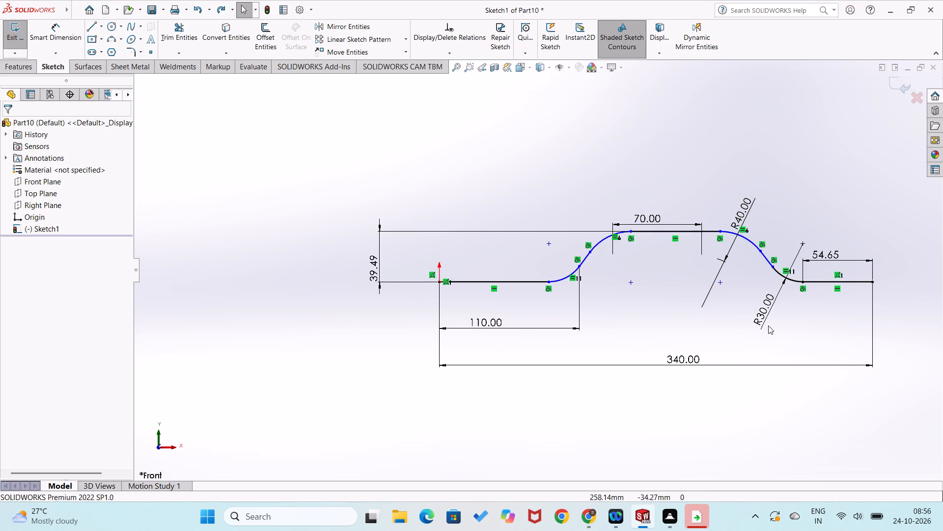
key(ctrl+z)
key(ctrl+z)
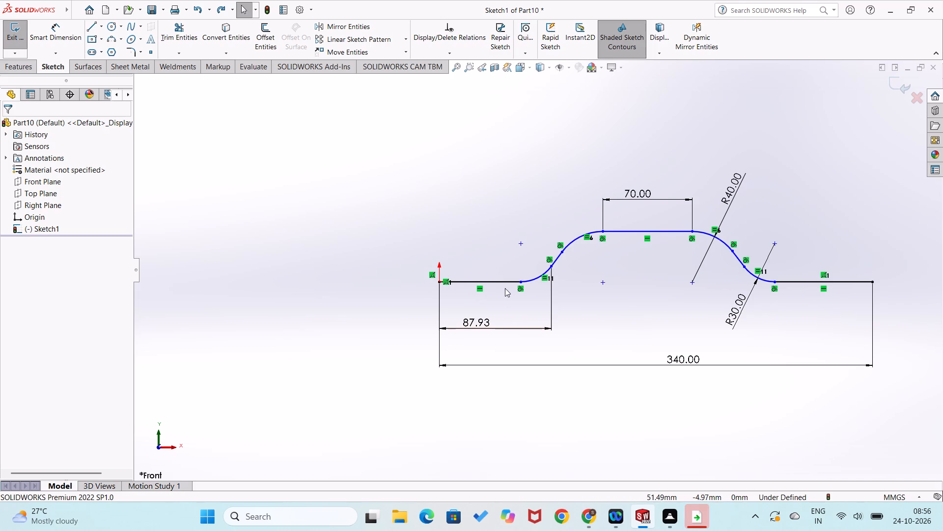
Set the horizontal distance from the origin to the lower end of the rising slope to 110 mm.
double_click(481, 324)
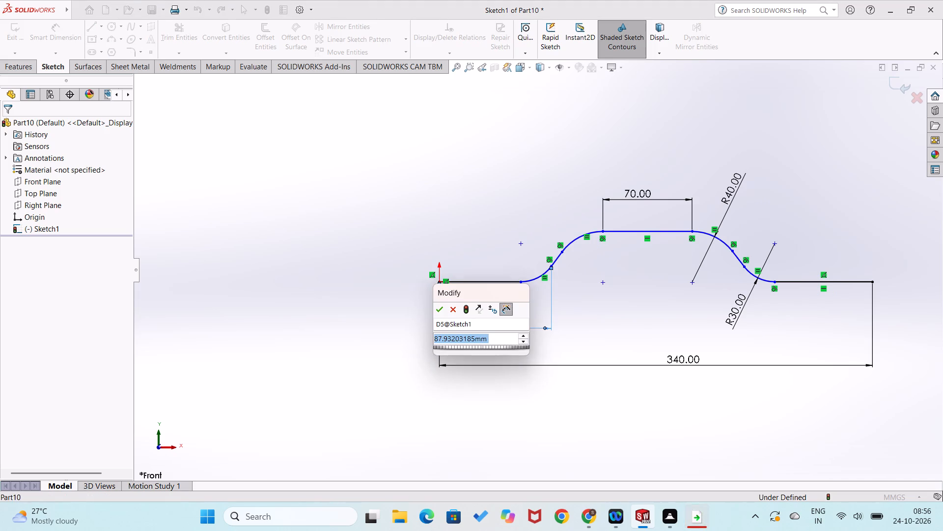
text(110)
key(Return)
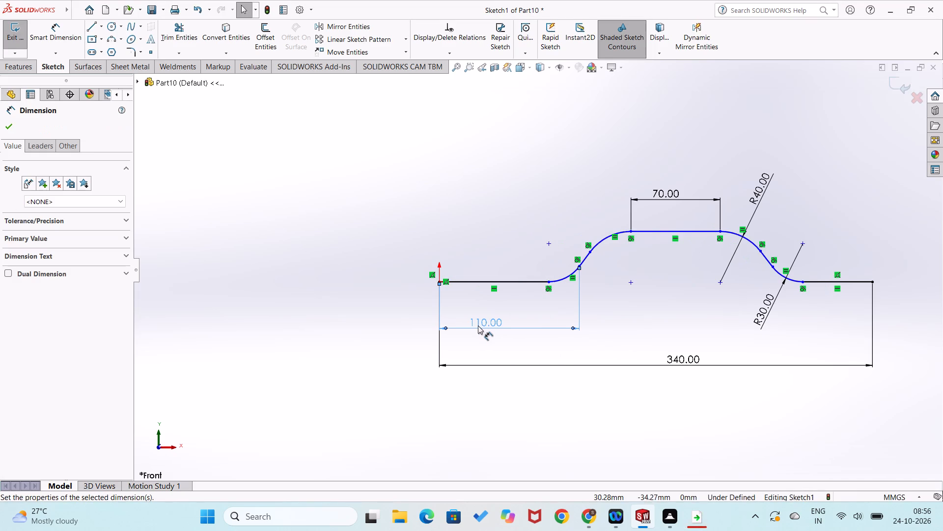
click(372, 377)
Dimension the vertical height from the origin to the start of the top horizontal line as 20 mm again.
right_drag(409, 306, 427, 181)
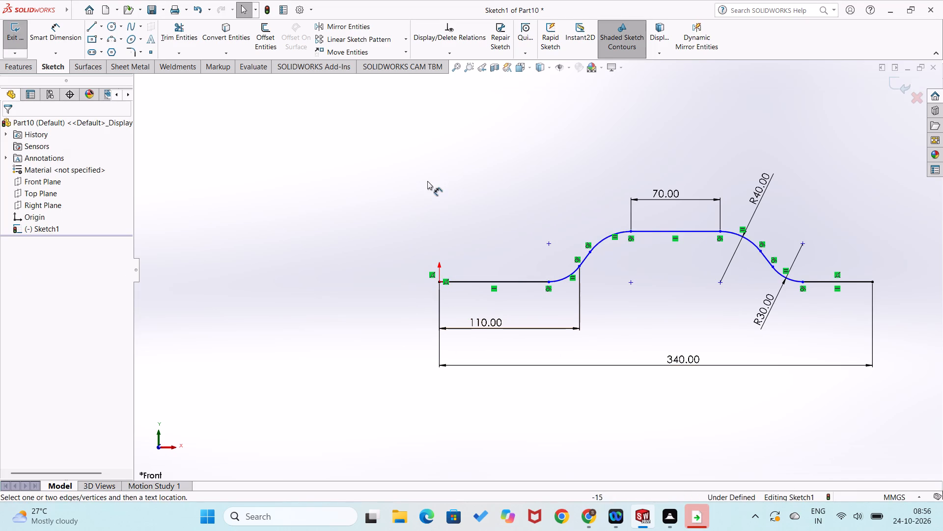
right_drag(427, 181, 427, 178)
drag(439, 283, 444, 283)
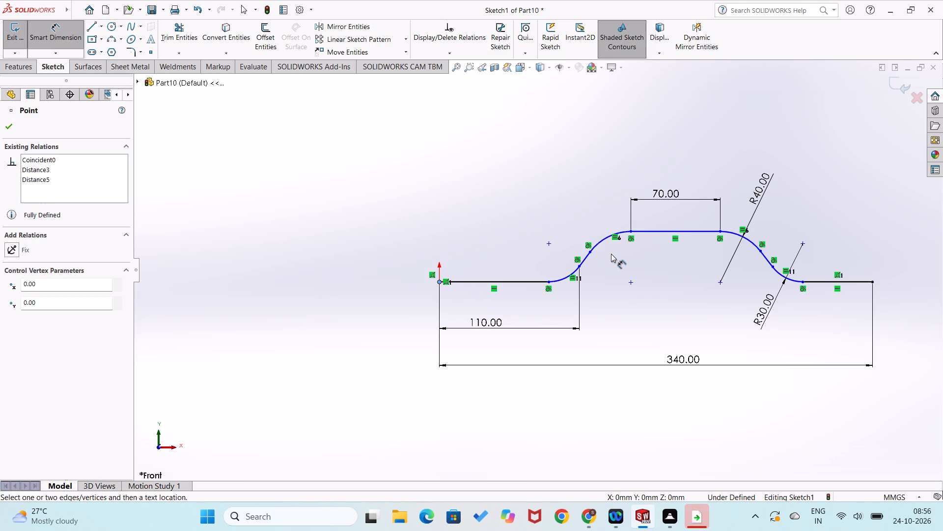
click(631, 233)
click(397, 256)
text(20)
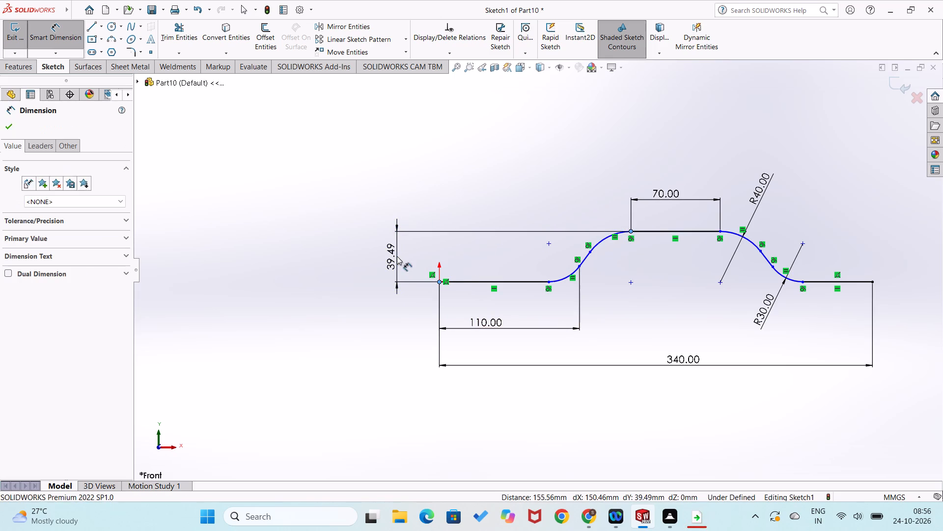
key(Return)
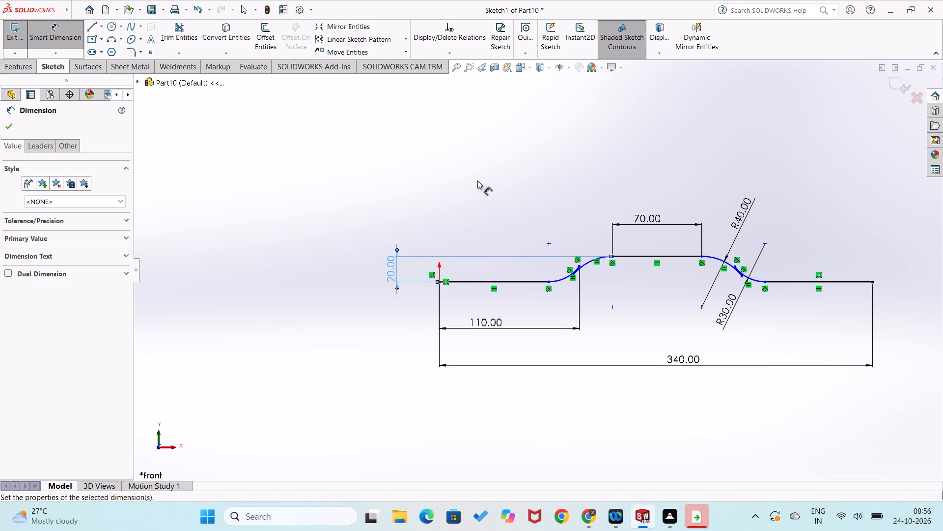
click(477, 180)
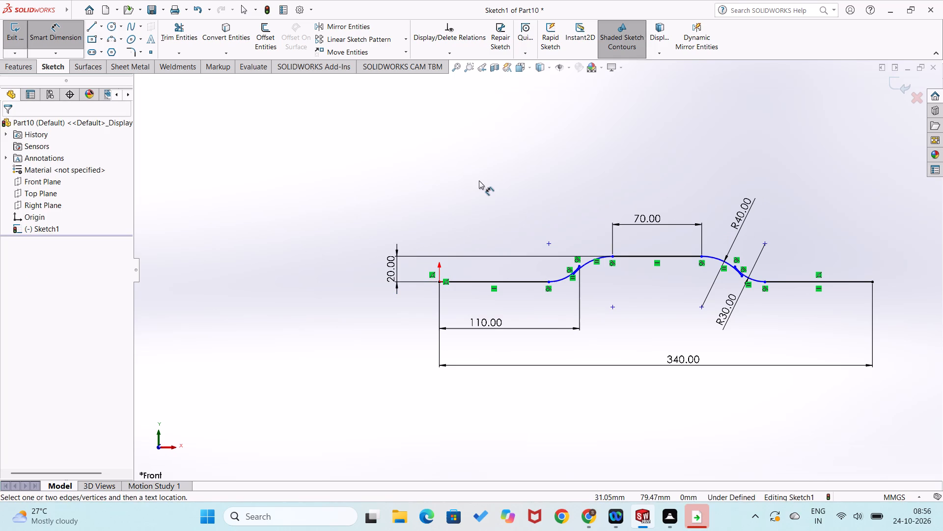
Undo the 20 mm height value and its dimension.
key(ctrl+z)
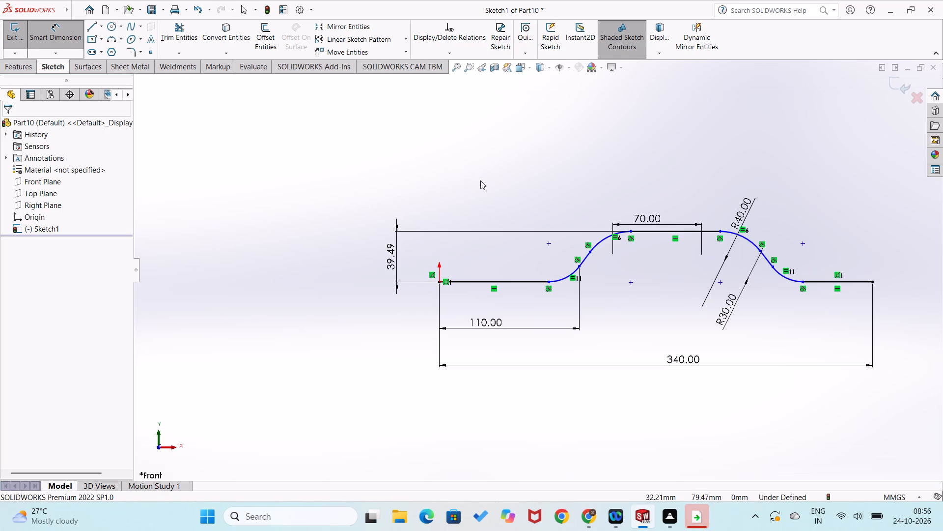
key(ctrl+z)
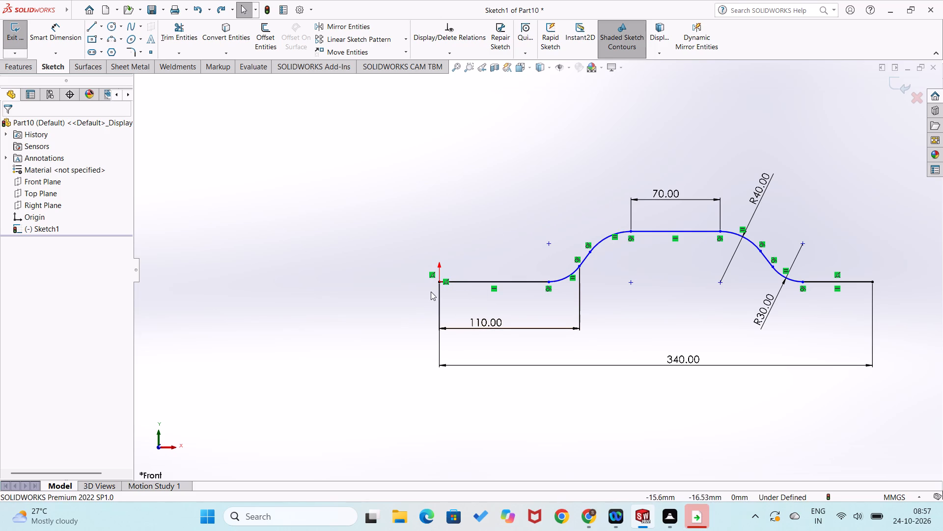
Dimension the vertical height from the origin to the start of the top horizontal line as 40 mm.
click(440, 282)
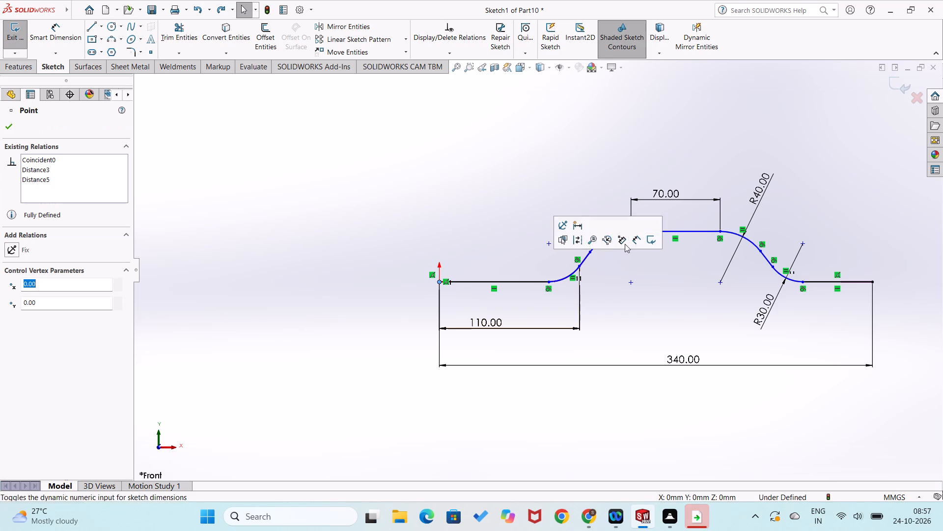
right_drag(336, 344, 350, 211)
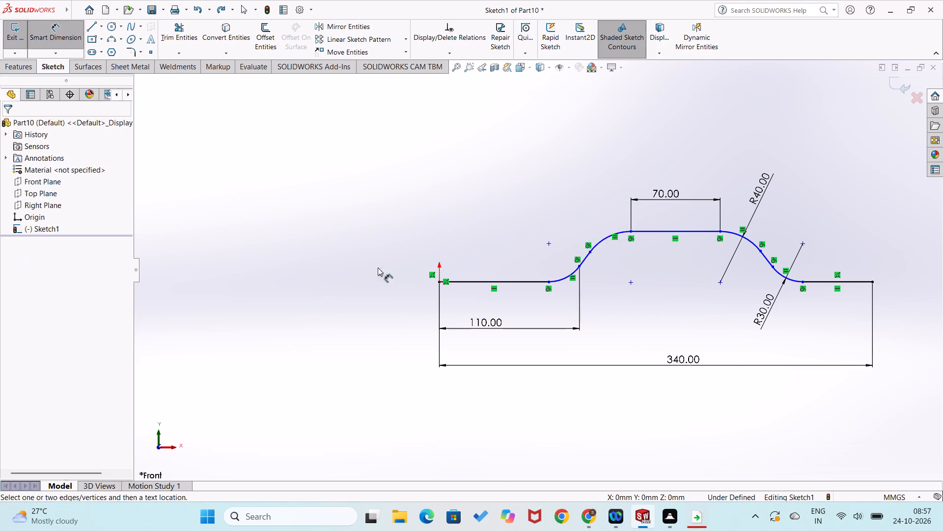
click(440, 285)
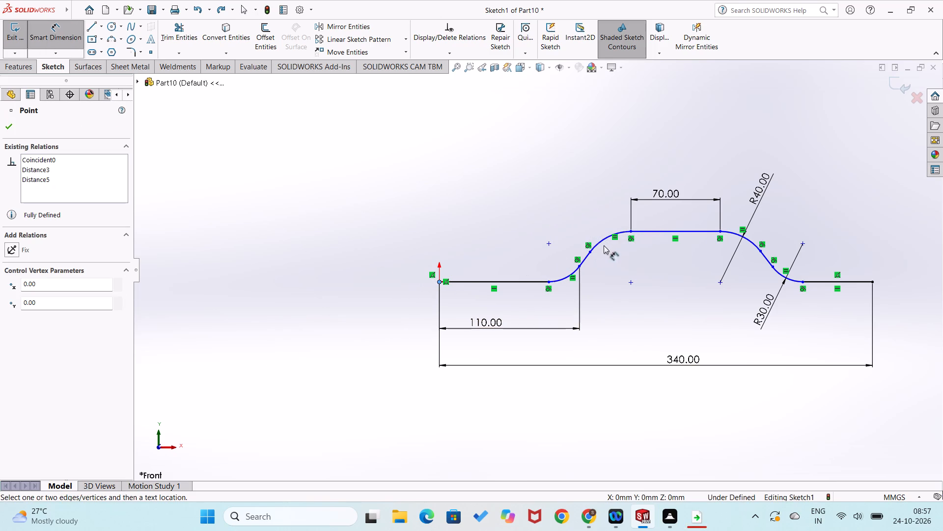
click(630, 231)
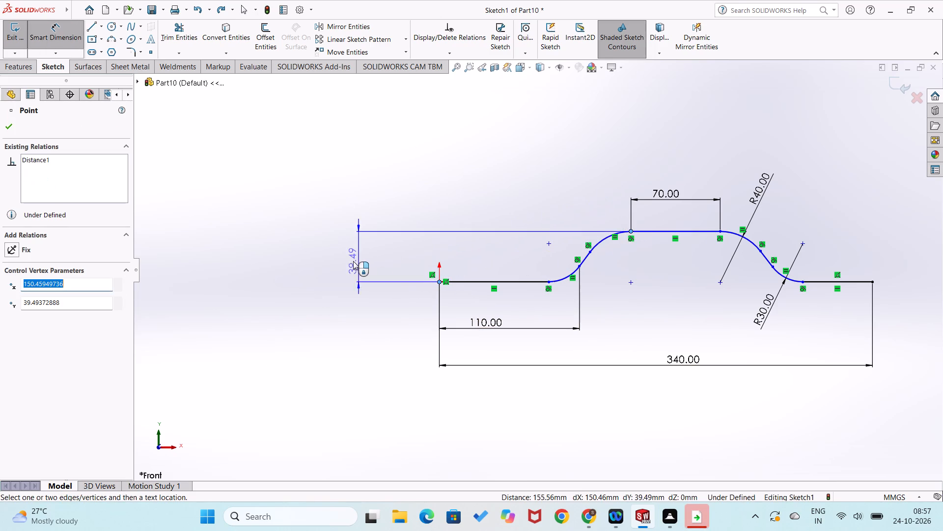
click(356, 264)
text(40)
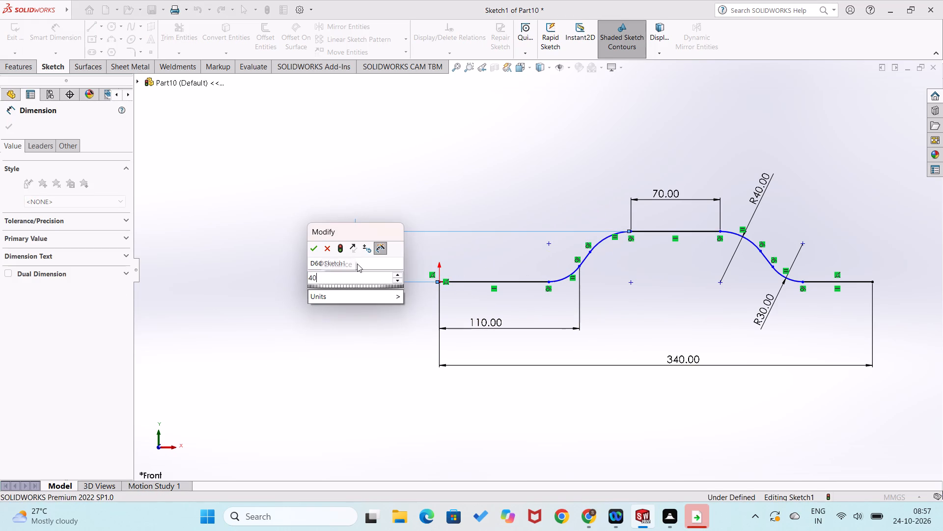
key(Return)
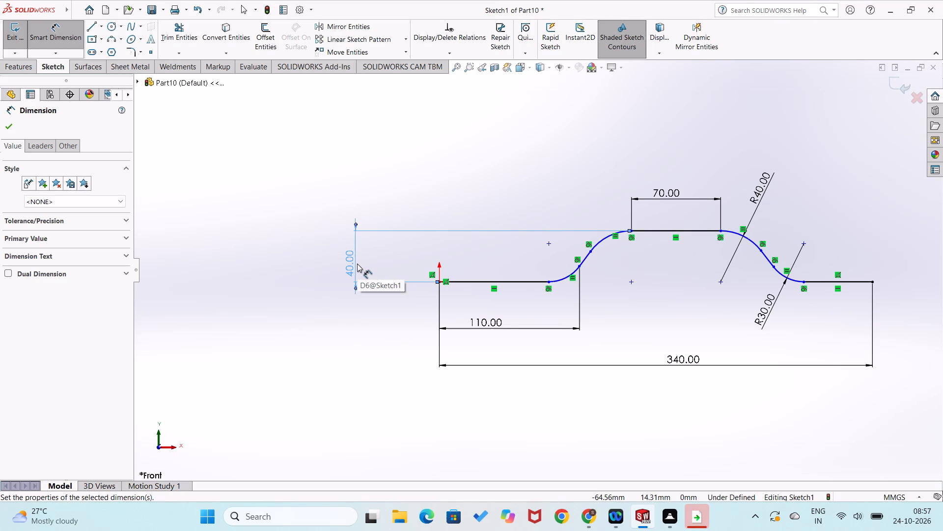
click(329, 311)
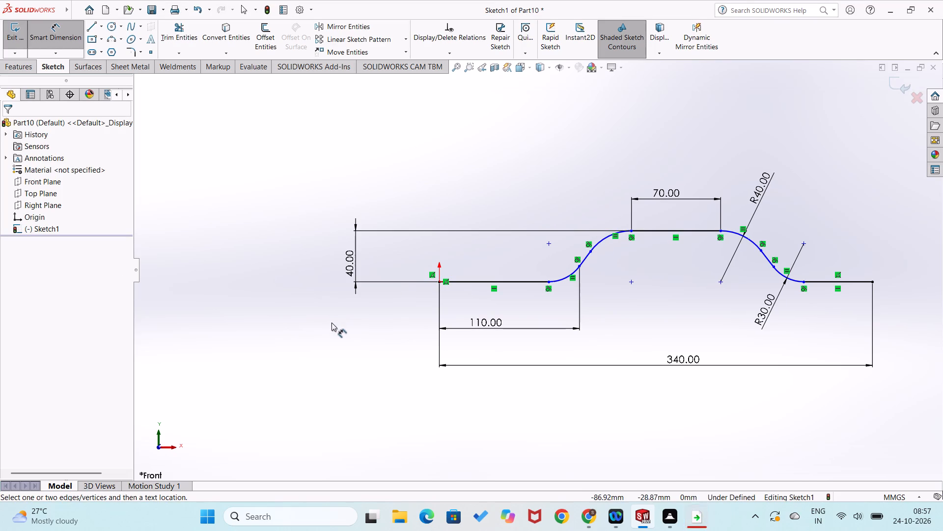
Extrude the open profile as a thin feature in the reversed direction, with 10 mm blind depth and 10 mm wall thickness.
click(13, 64)
click(20, 39)
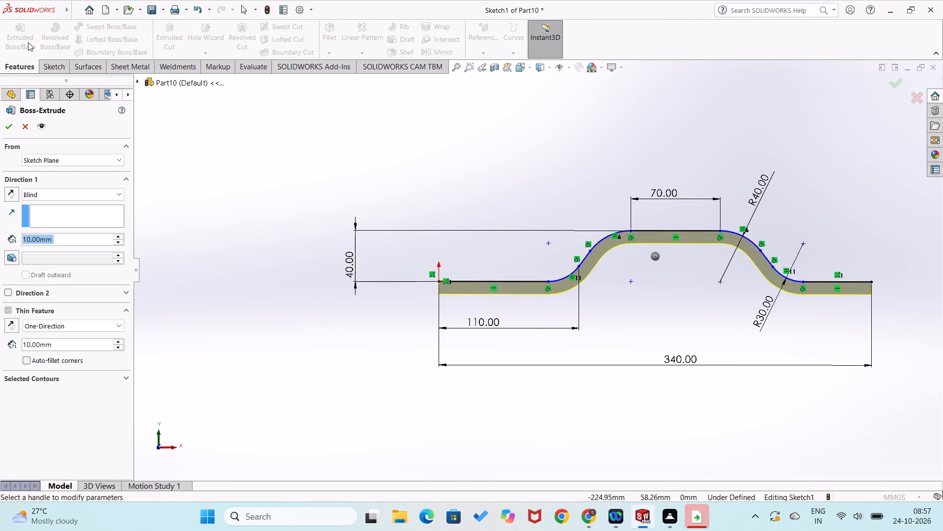
click(6, 194)
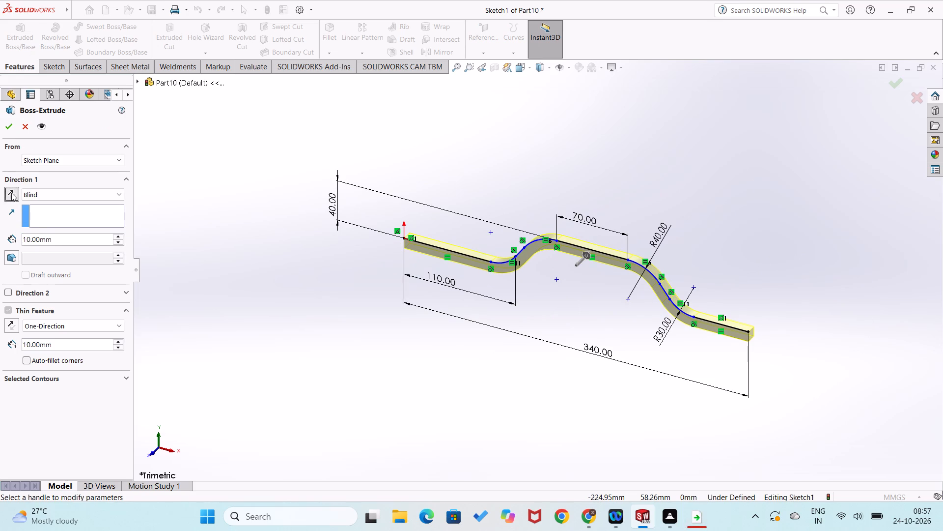
text(200)
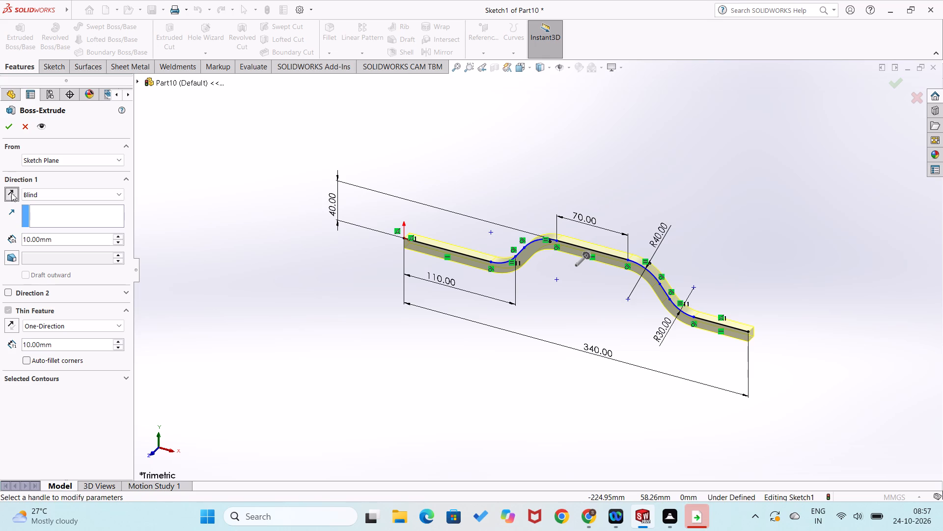
key(Return)
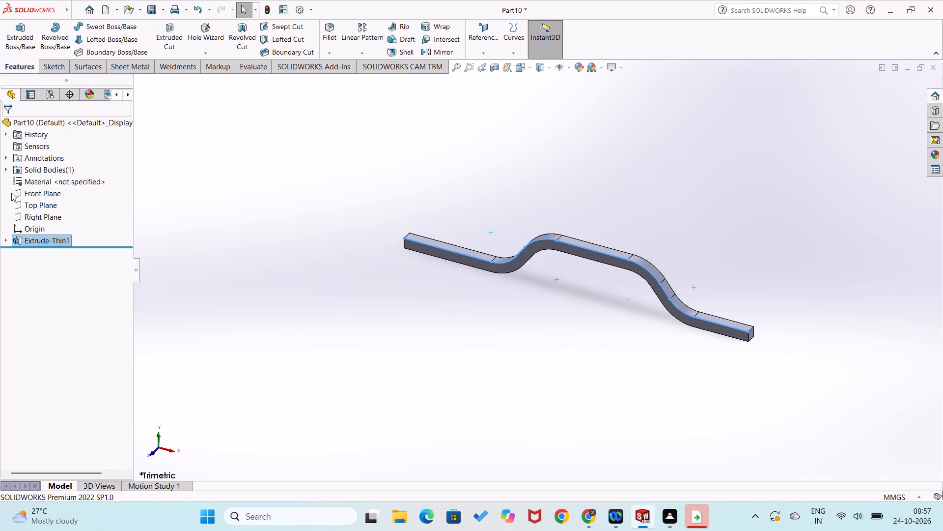
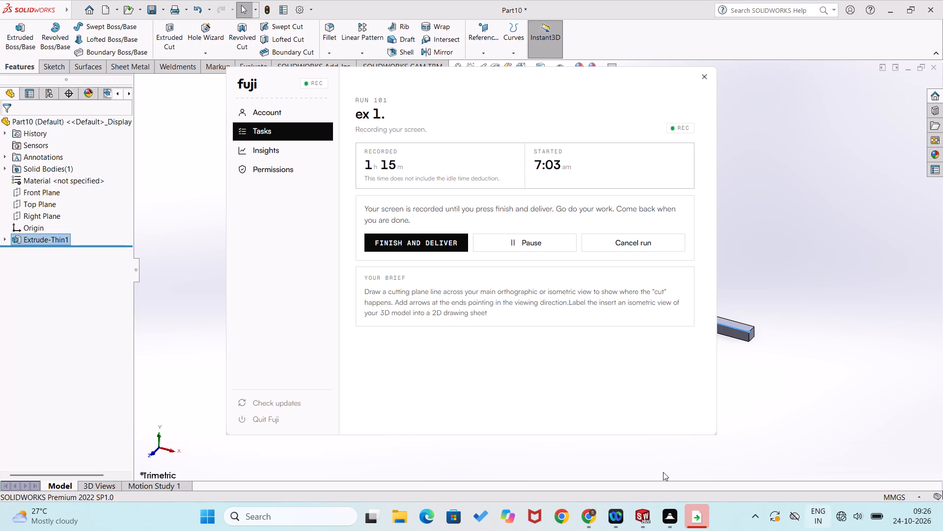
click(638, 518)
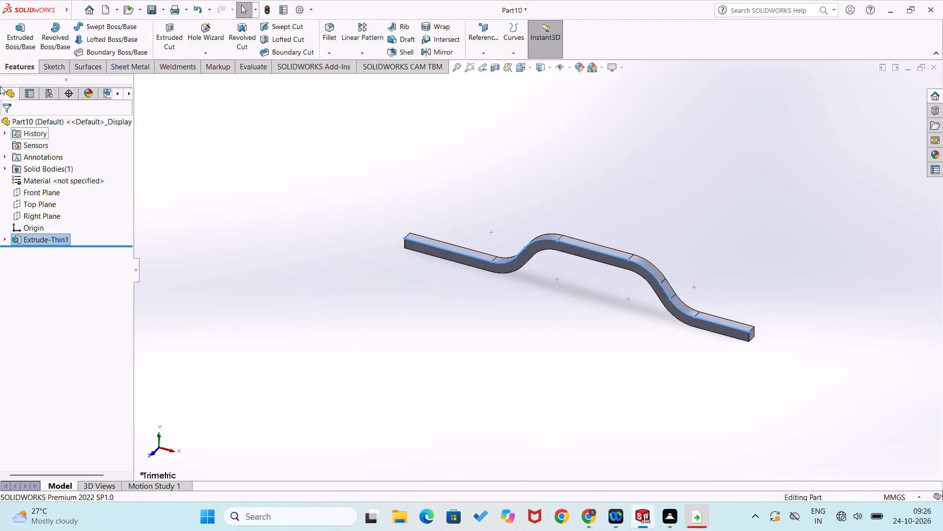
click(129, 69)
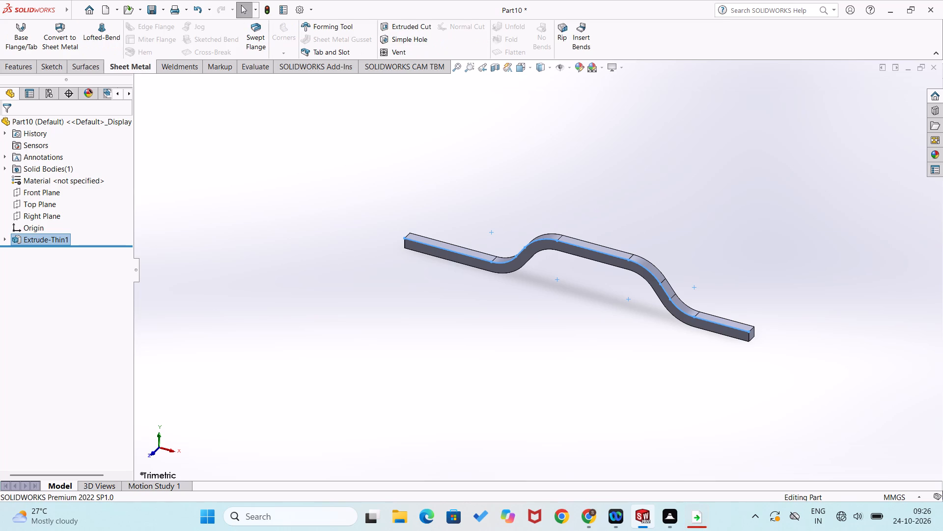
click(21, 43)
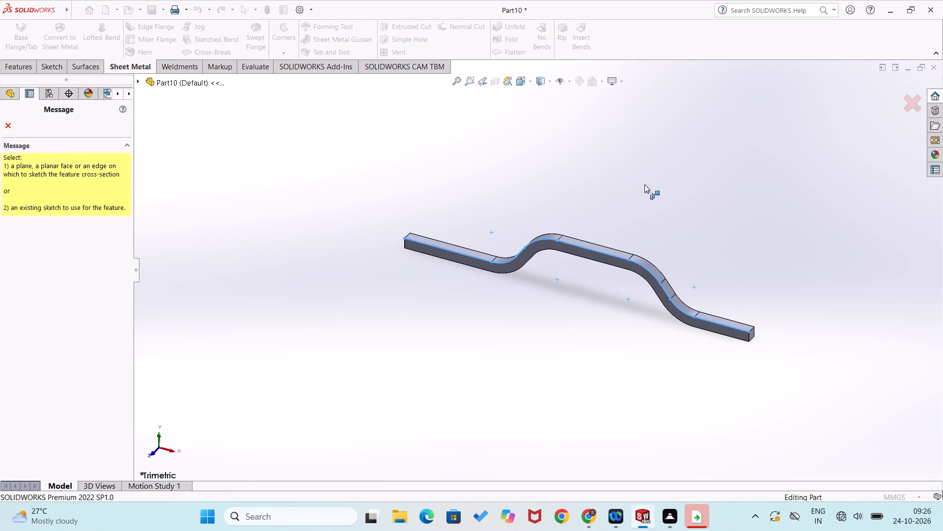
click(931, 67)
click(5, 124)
Close the thin-extruded part without saving its changes.
click(932, 65)
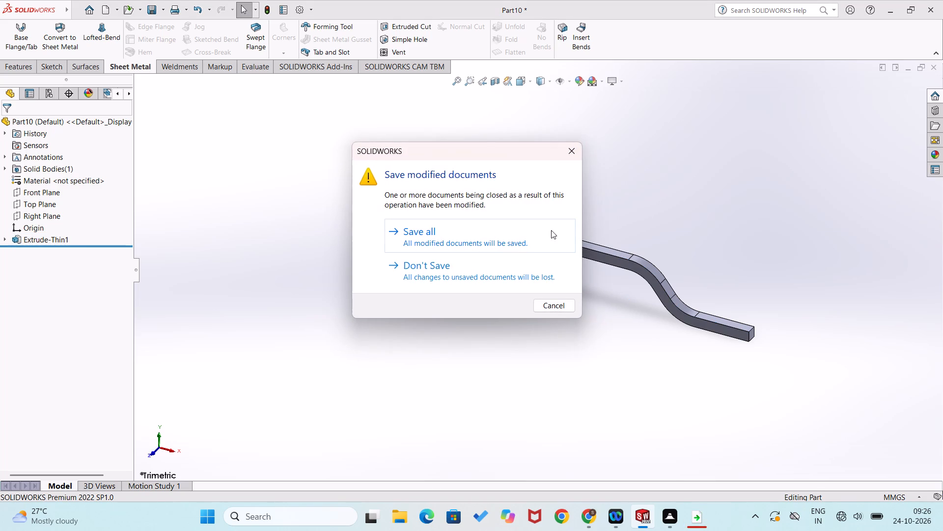
click(494, 268)
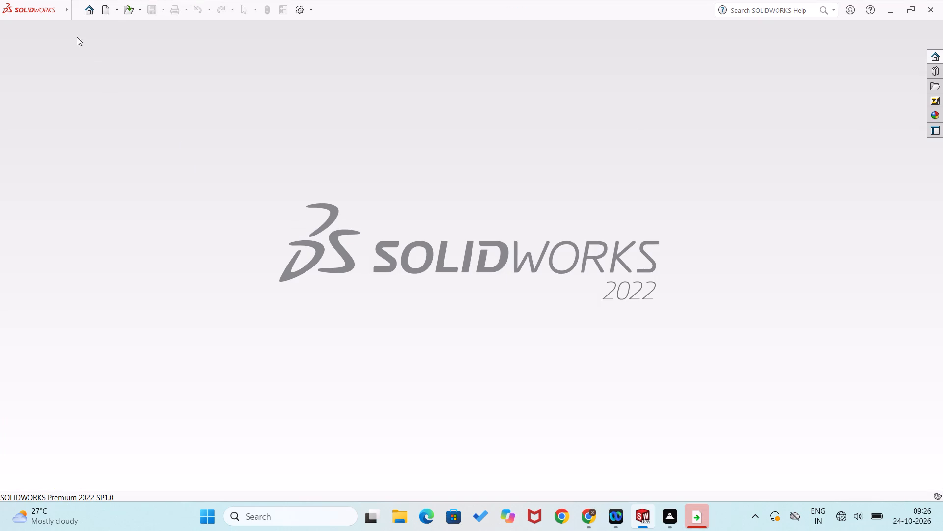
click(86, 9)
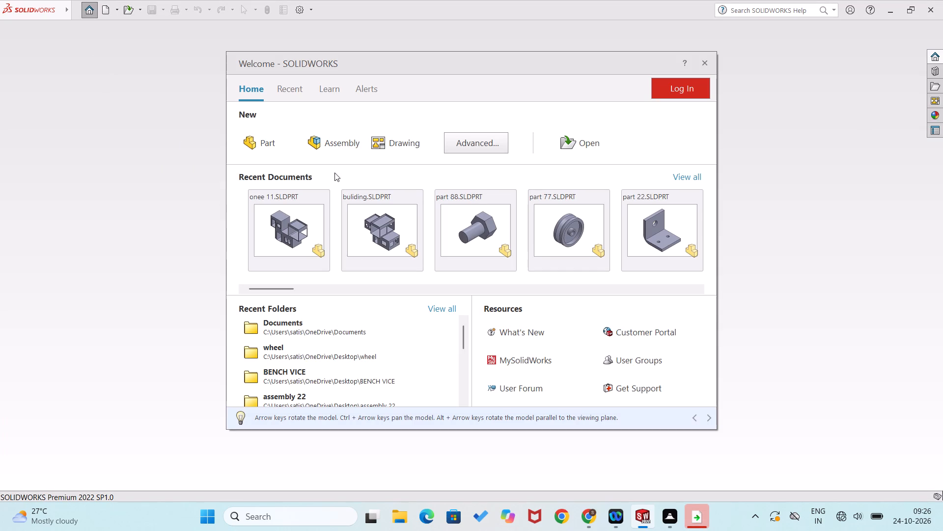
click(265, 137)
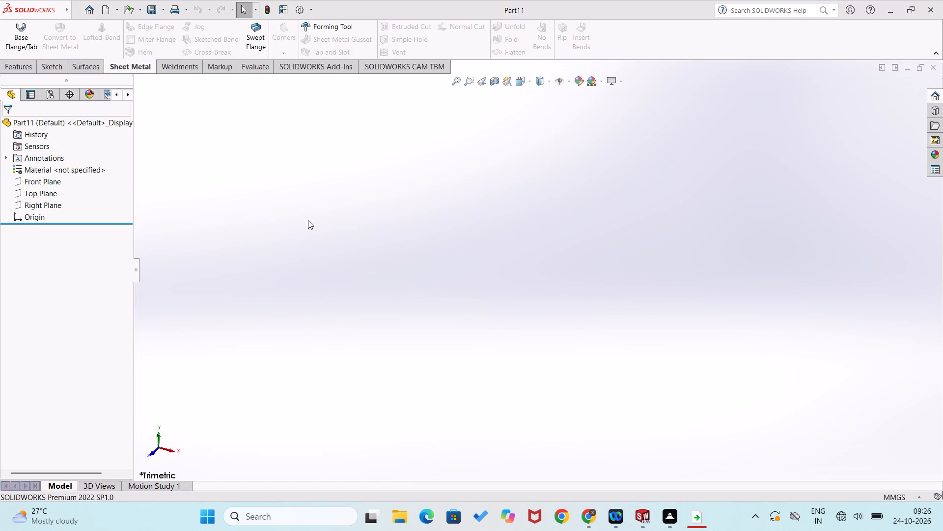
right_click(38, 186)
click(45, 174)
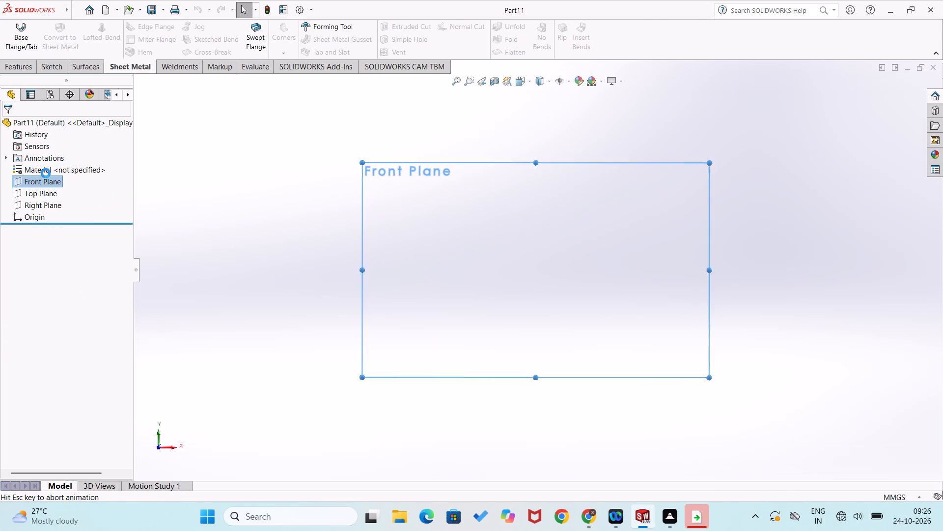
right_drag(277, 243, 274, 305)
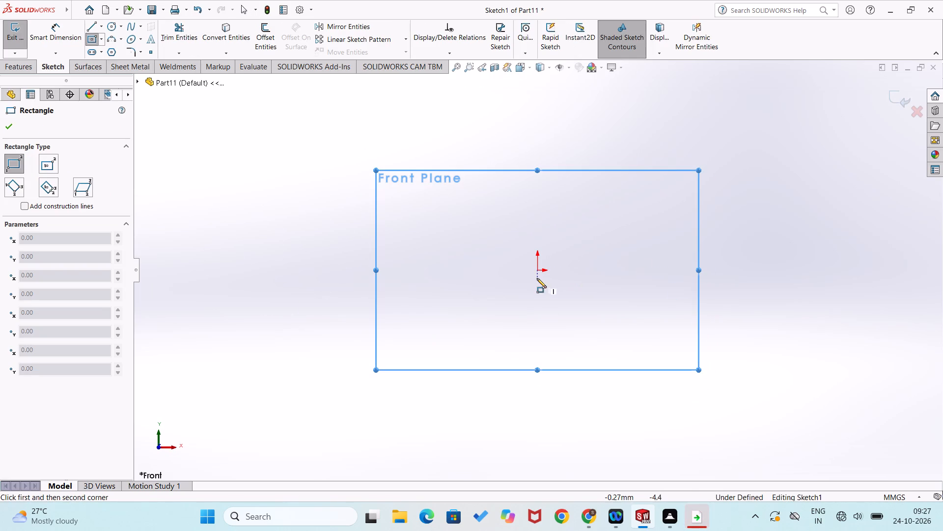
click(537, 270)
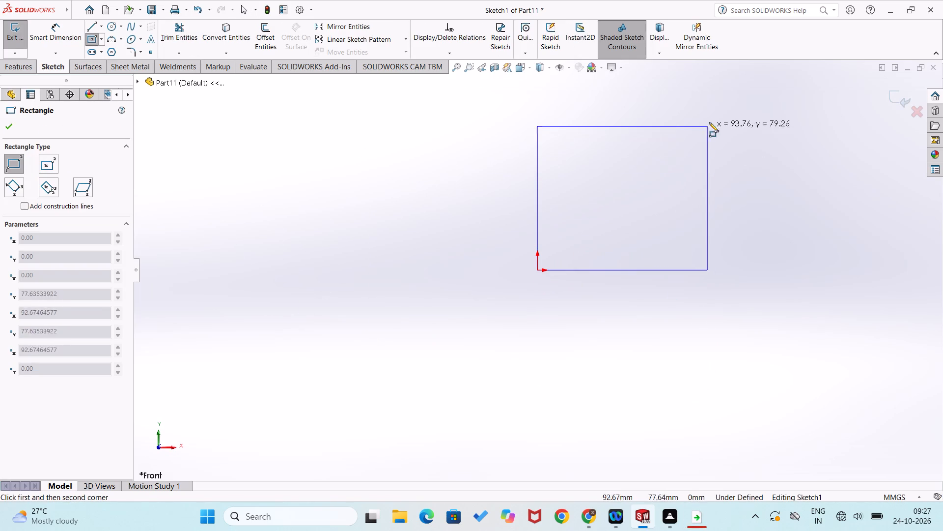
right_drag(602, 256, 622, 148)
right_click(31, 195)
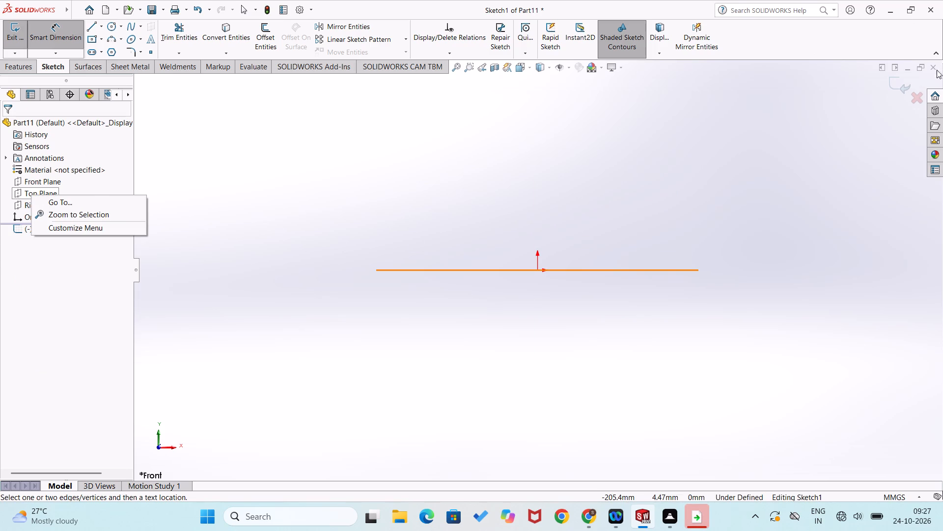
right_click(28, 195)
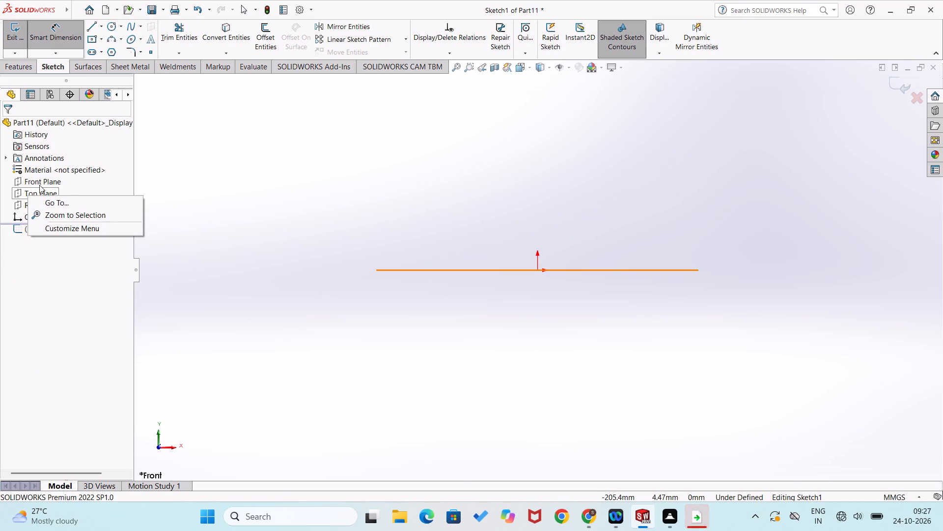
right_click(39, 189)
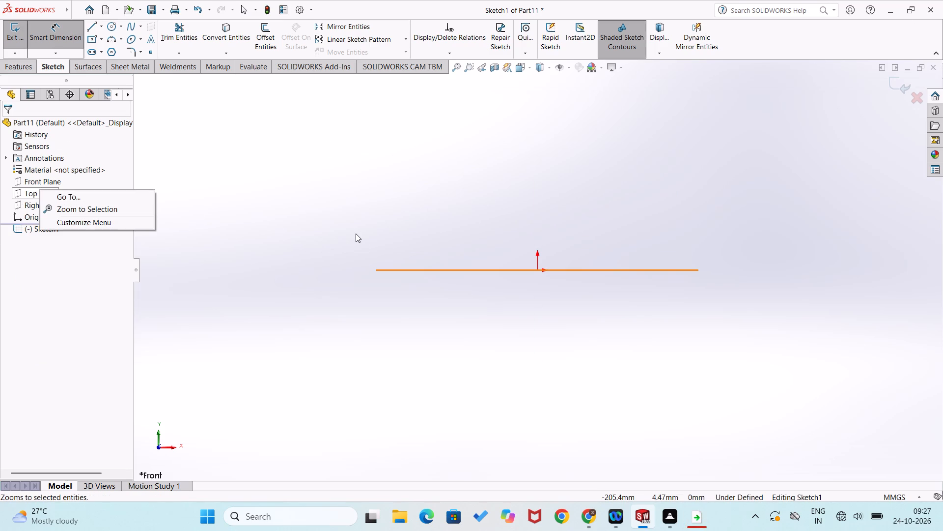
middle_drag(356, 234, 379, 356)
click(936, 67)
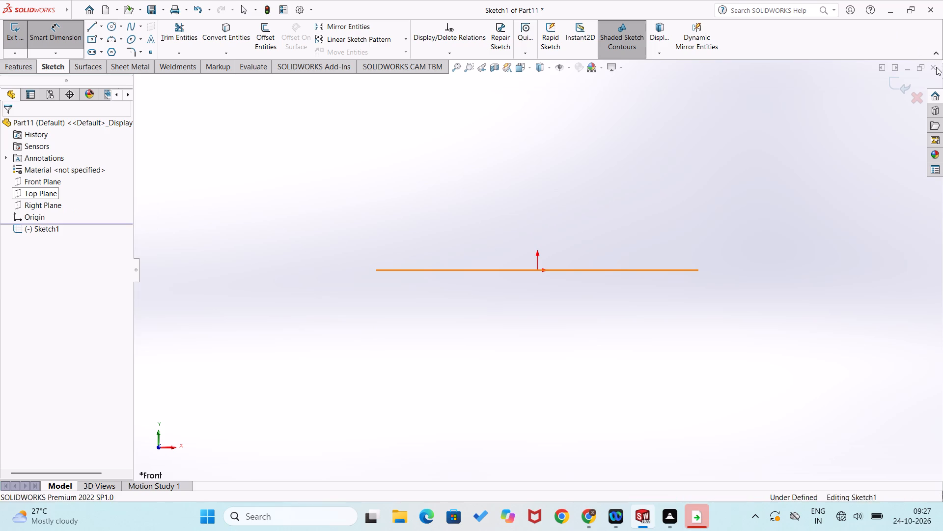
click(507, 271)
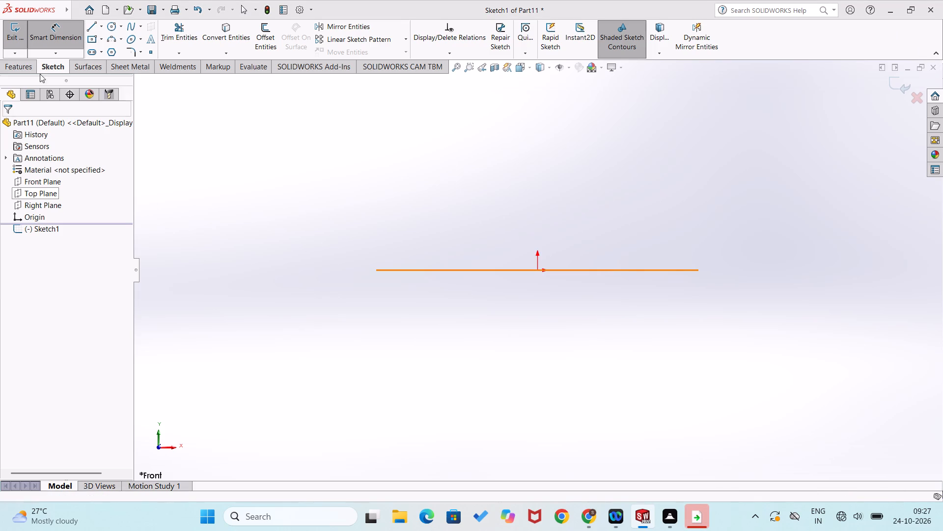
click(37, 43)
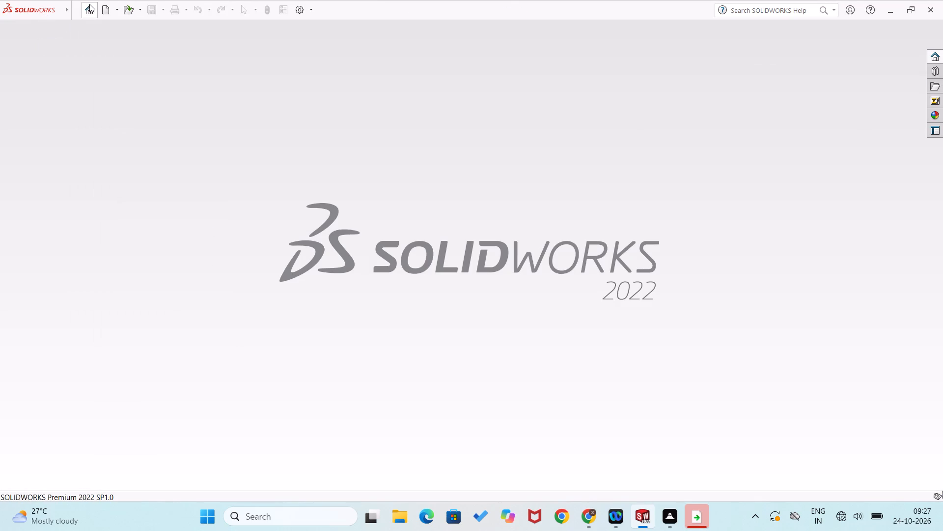
Create a new part document.
click(89, 4)
click(253, 134)
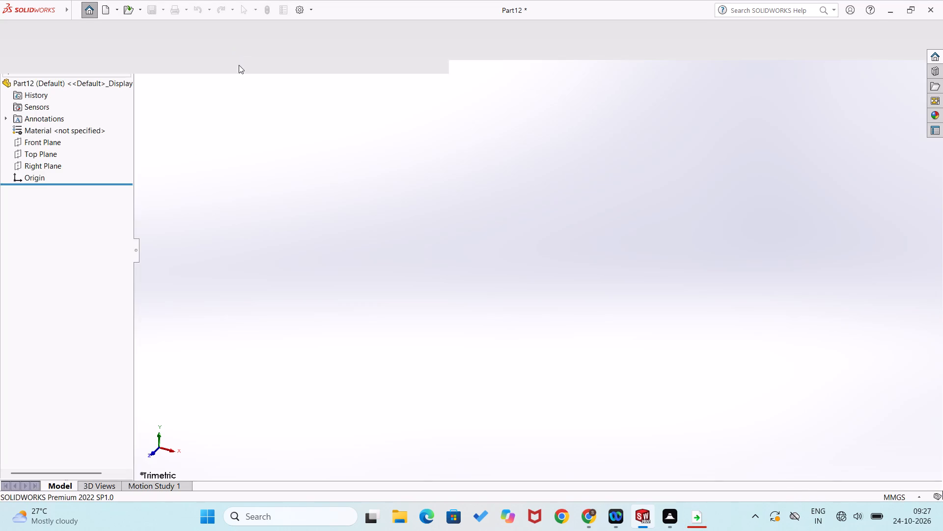
Sketch a corner rectangle on the Top Plane starting at the origin, about 117 mm wide and 84 mm high.
right_click(27, 189)
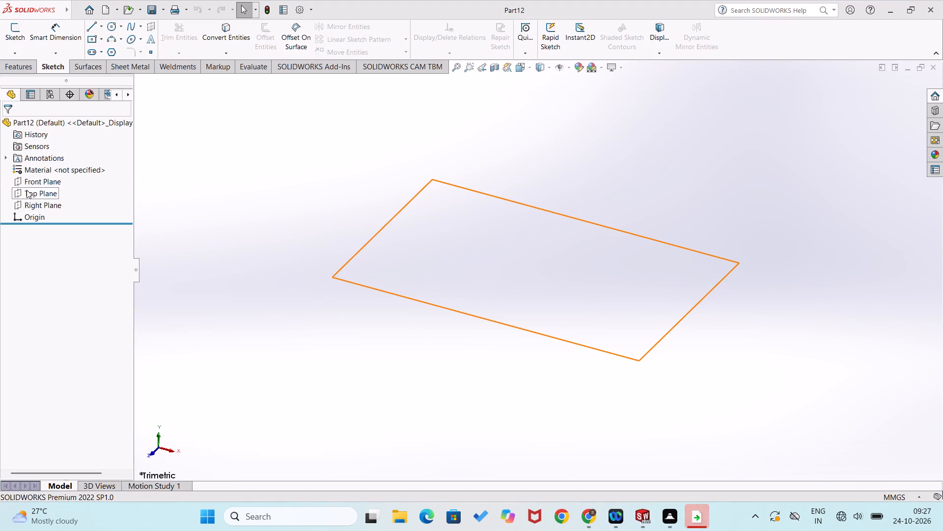
click(38, 174)
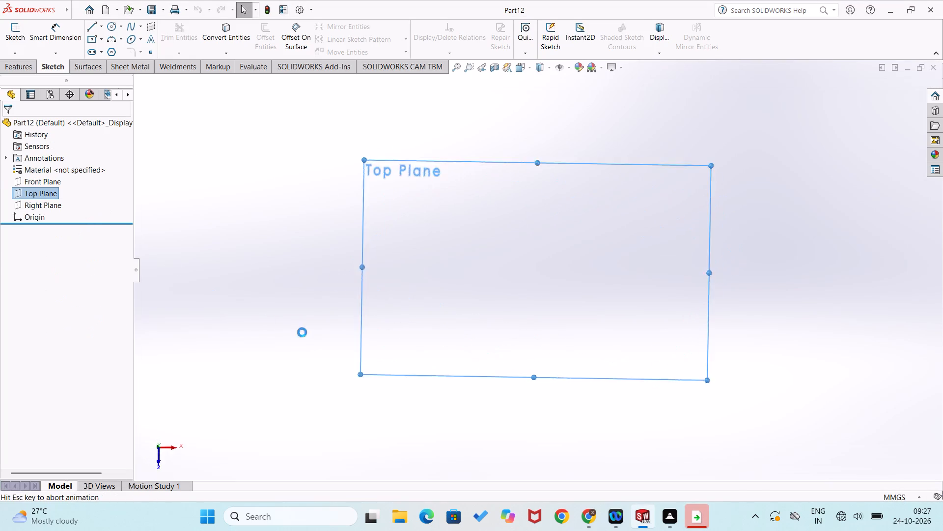
right_drag(399, 284, 387, 391)
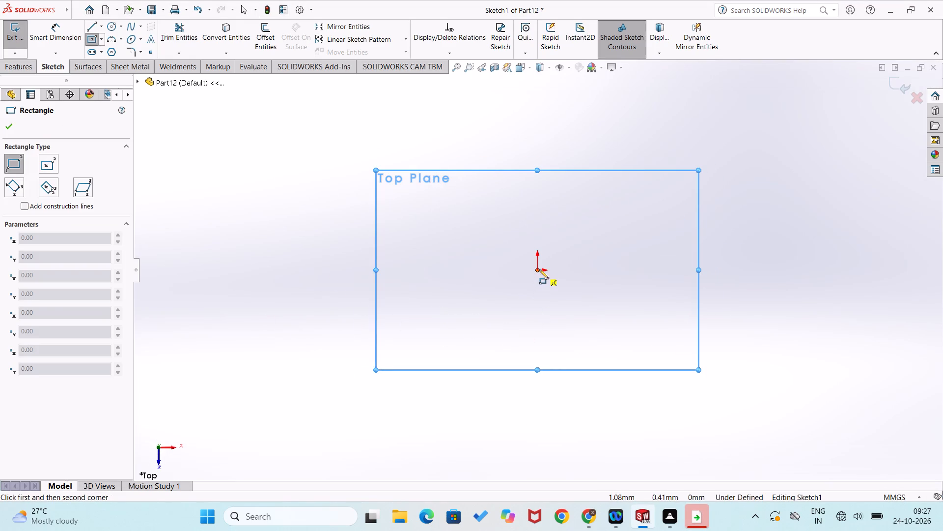
click(539, 269)
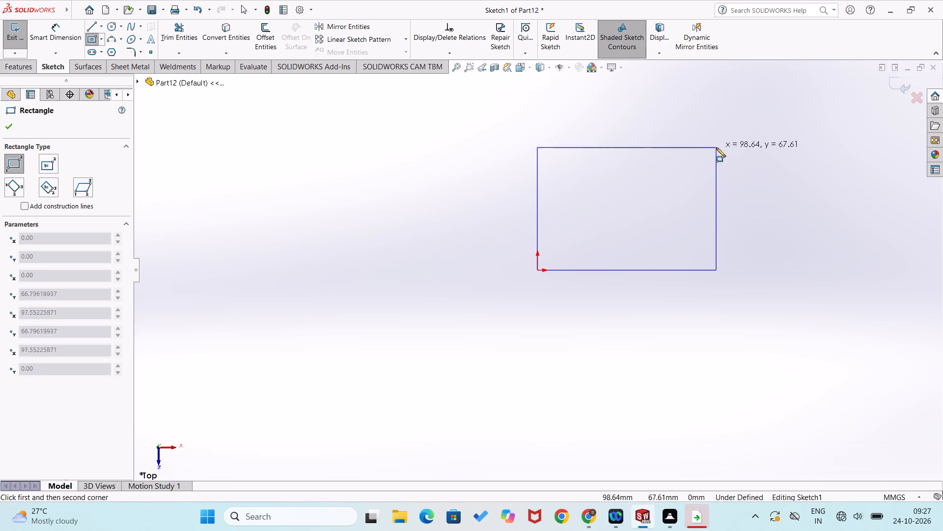
click(749, 118)
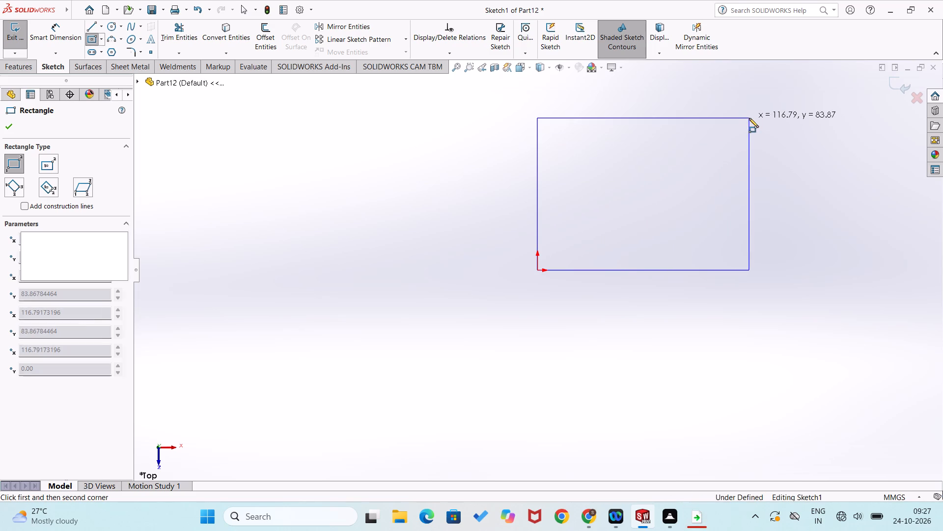
Dimension the rectangle's horizontal edge through the origin as 200 mm.
right_drag(605, 368, 618, 243)
click(616, 269)
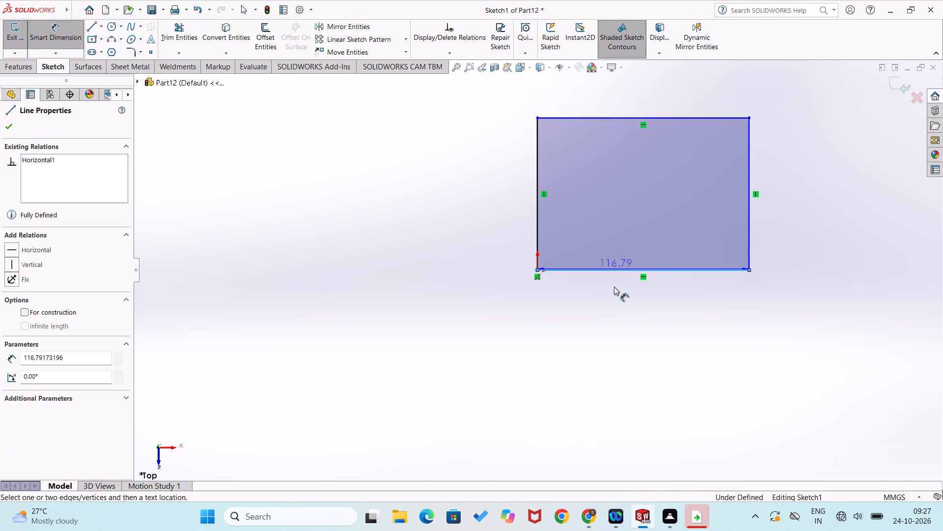
click(616, 303)
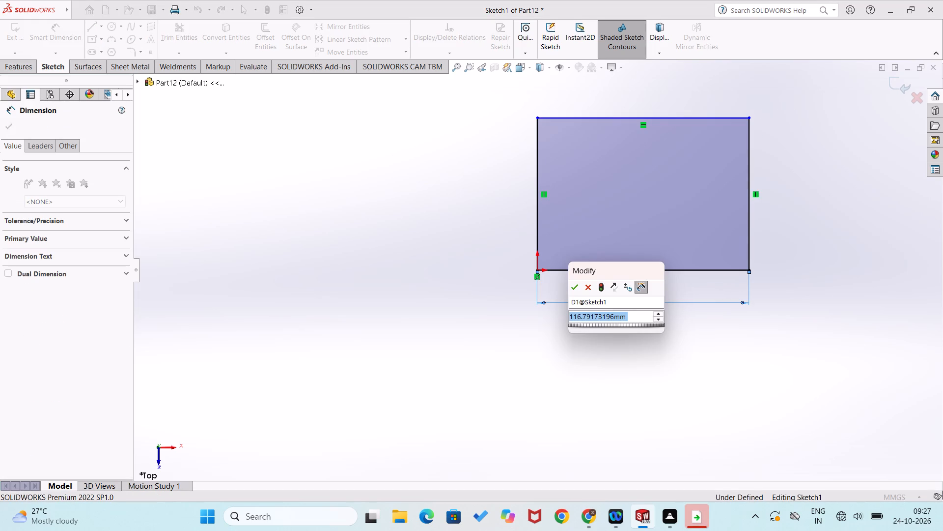
text(200)
key(Return)
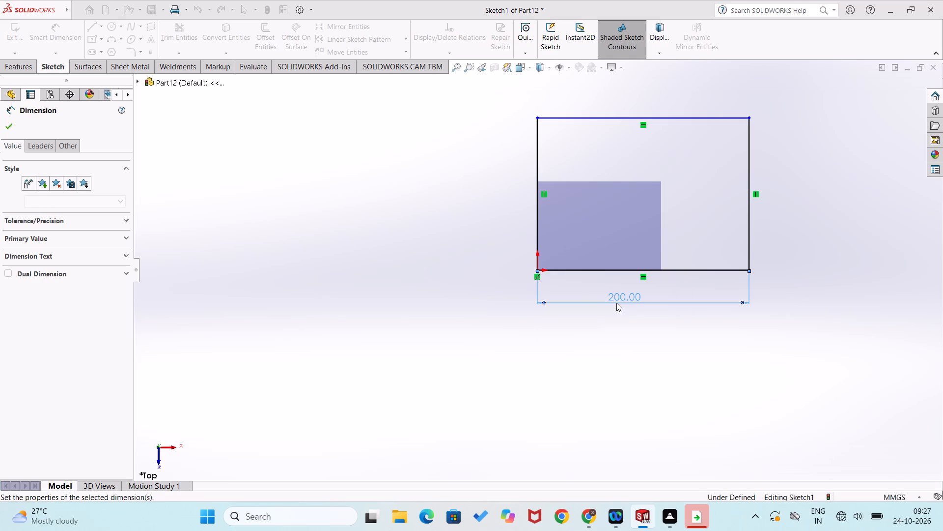
click(495, 404)
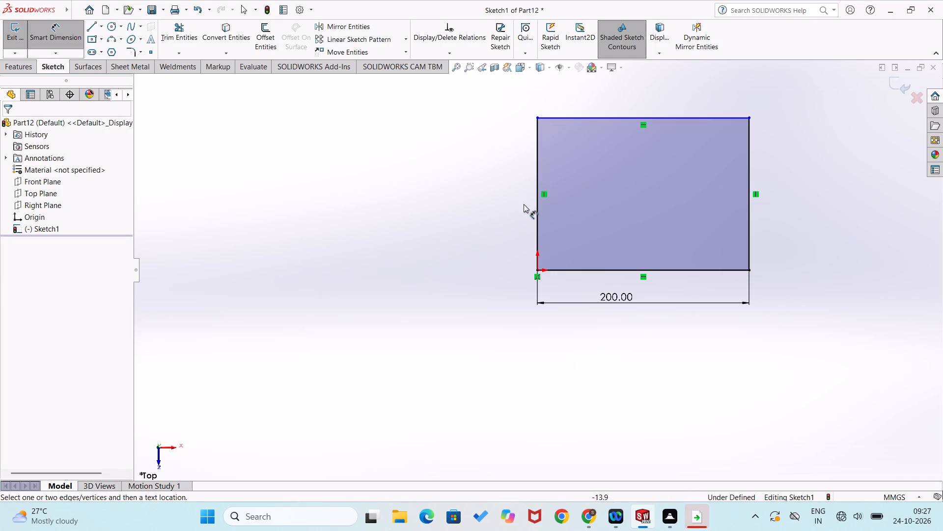
Dimension the rectangle's vertical edge through the origin as 150 mm.
click(536, 230)
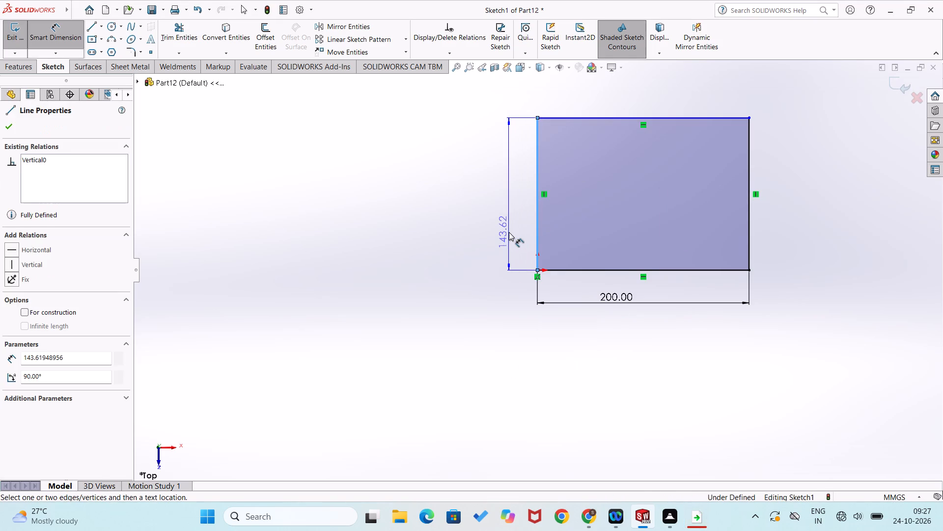
click(509, 232)
text(150)
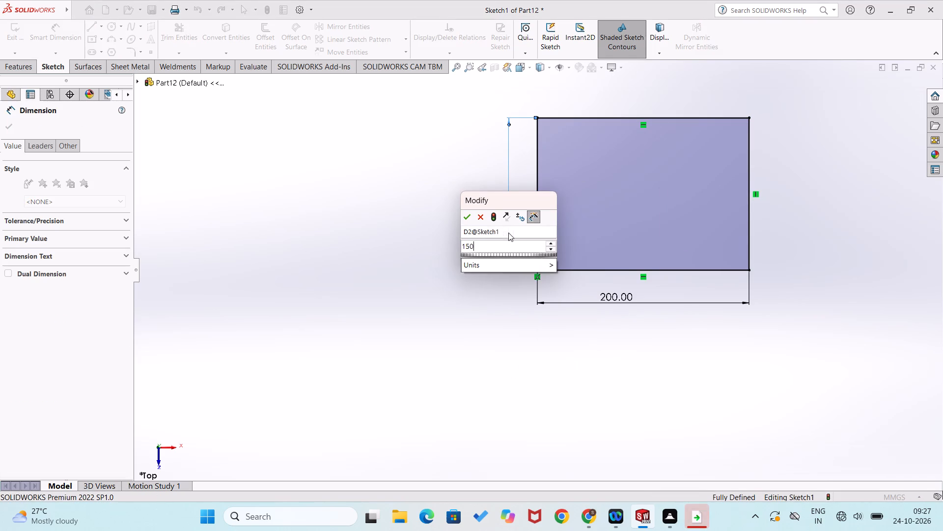
key(Return)
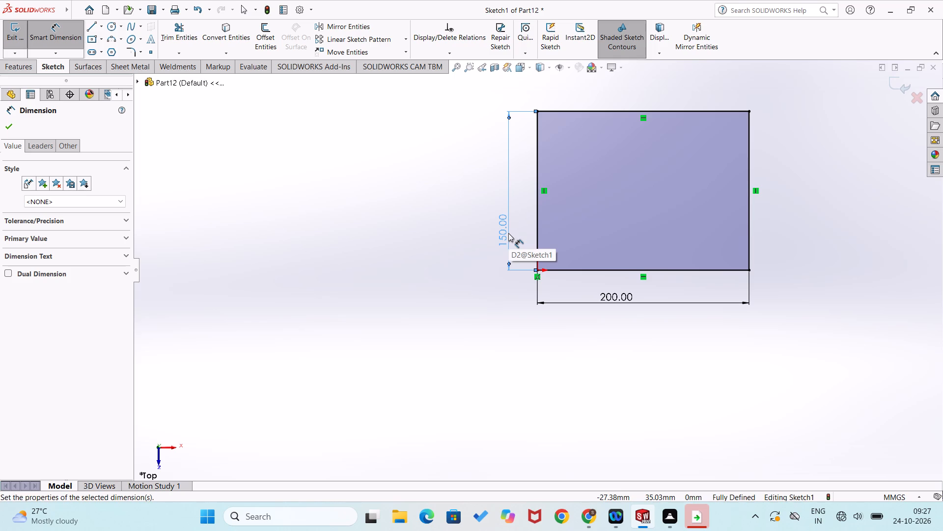
click(475, 305)
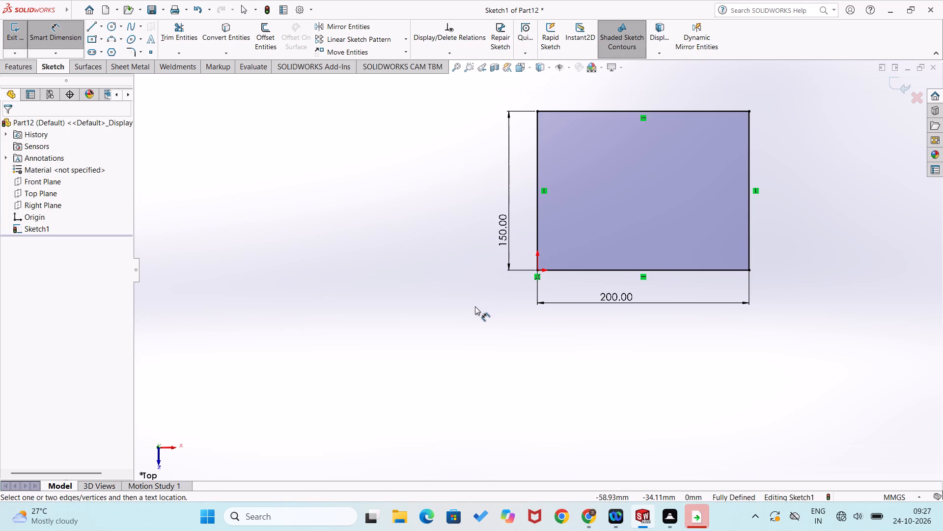
Extrude the 200 by 150 mm rectangle upward as a blind boss 100 mm high.
click(19, 69)
click(23, 47)
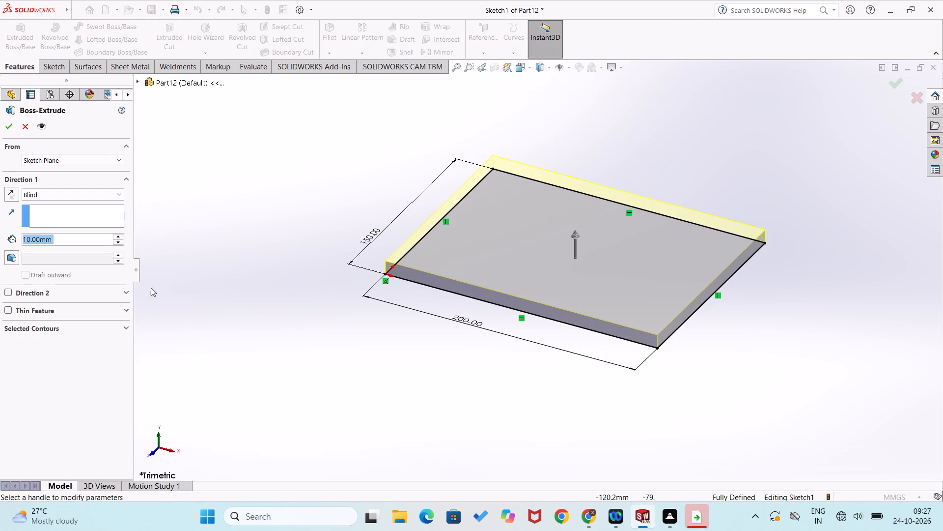
click(117, 236)
triple_click(117, 236)
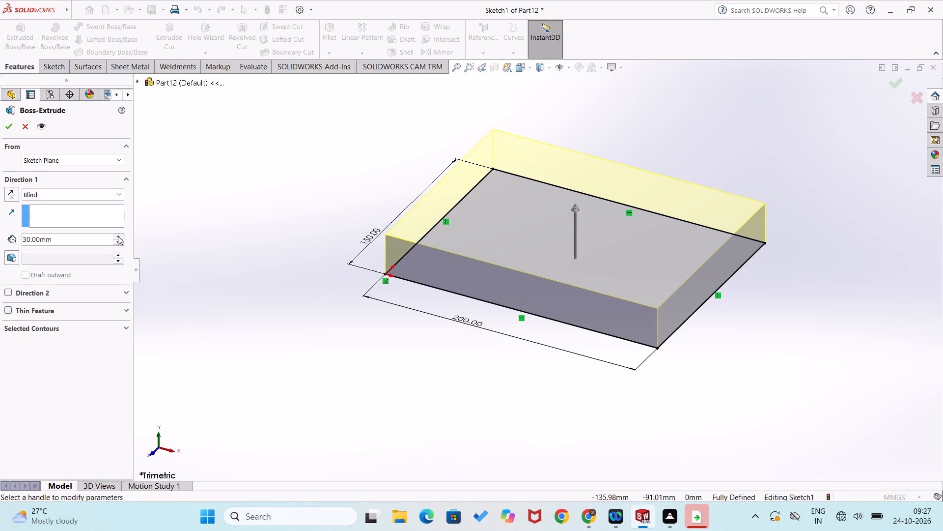
triple_click(118, 236)
triple_click(118, 236)
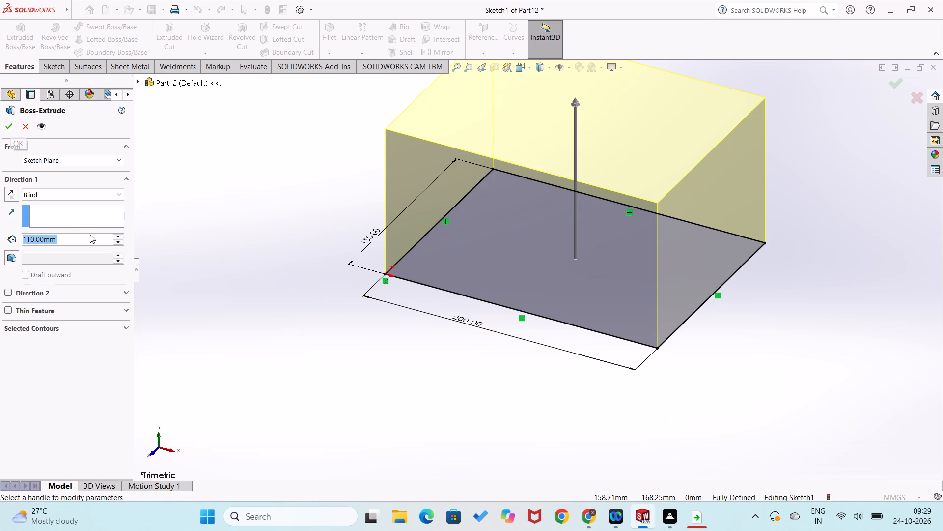
click(113, 243)
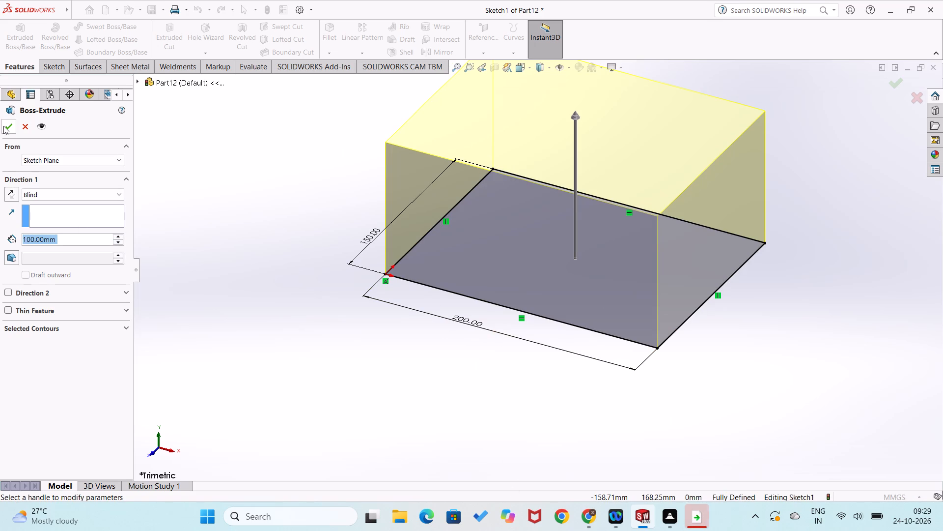
click(3, 126)
click(272, 308)
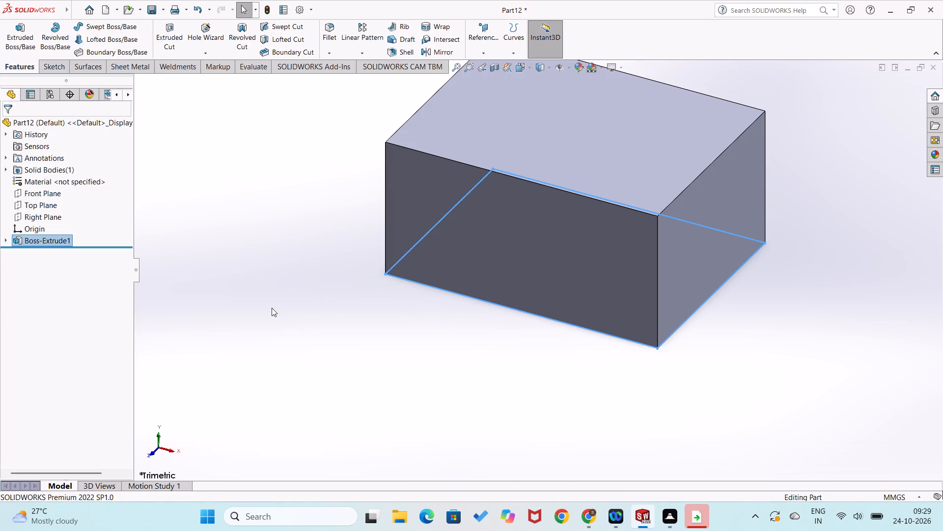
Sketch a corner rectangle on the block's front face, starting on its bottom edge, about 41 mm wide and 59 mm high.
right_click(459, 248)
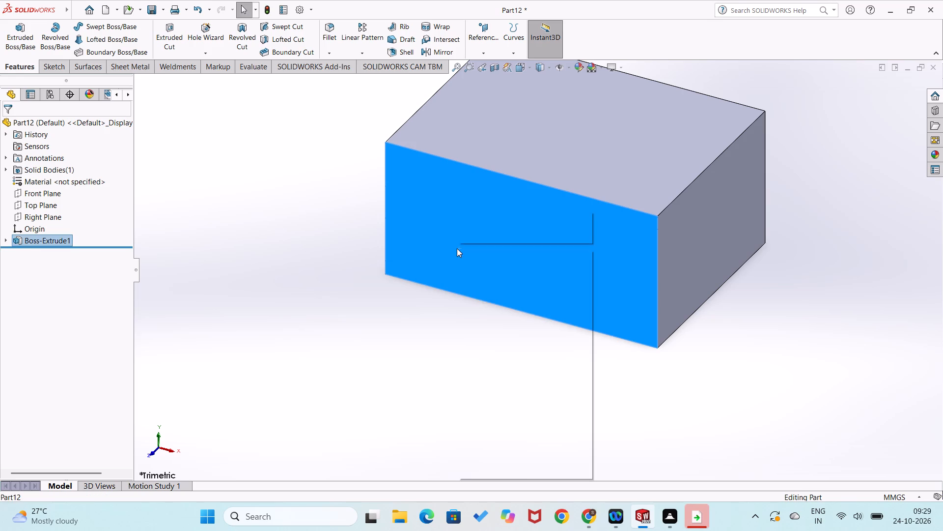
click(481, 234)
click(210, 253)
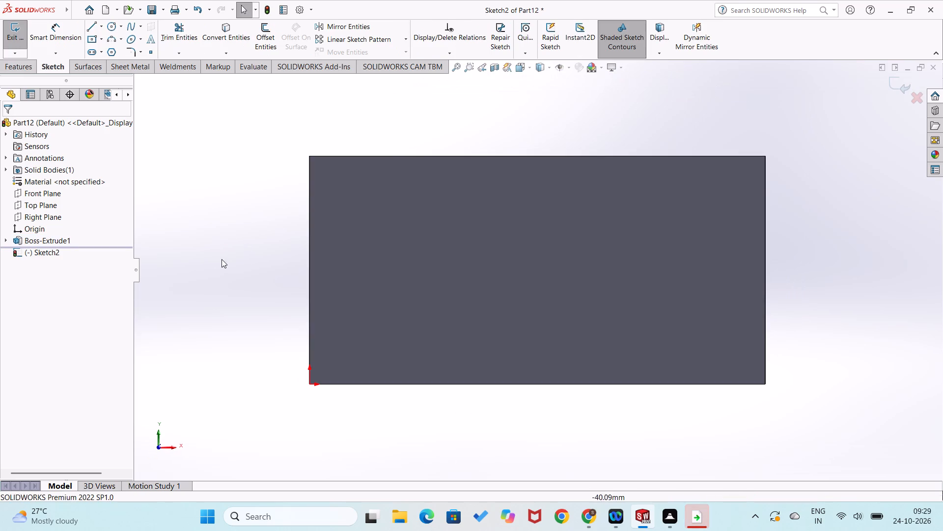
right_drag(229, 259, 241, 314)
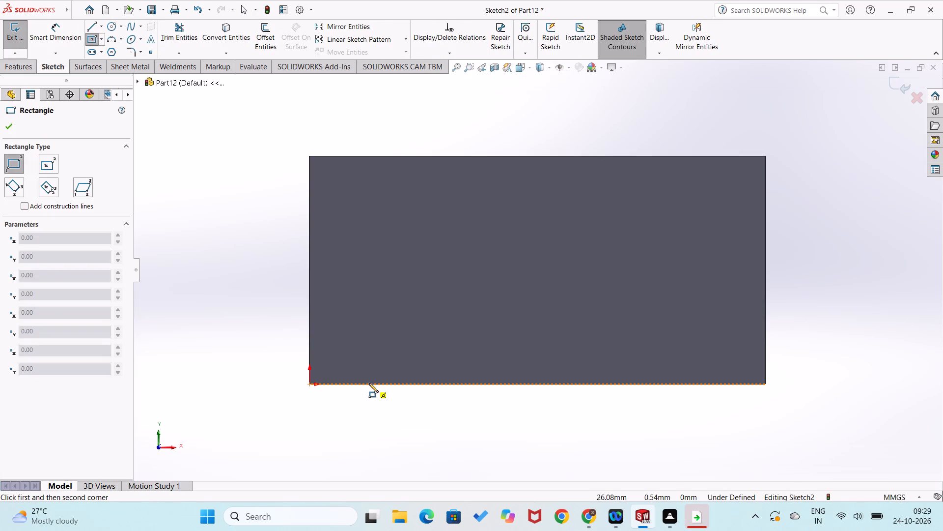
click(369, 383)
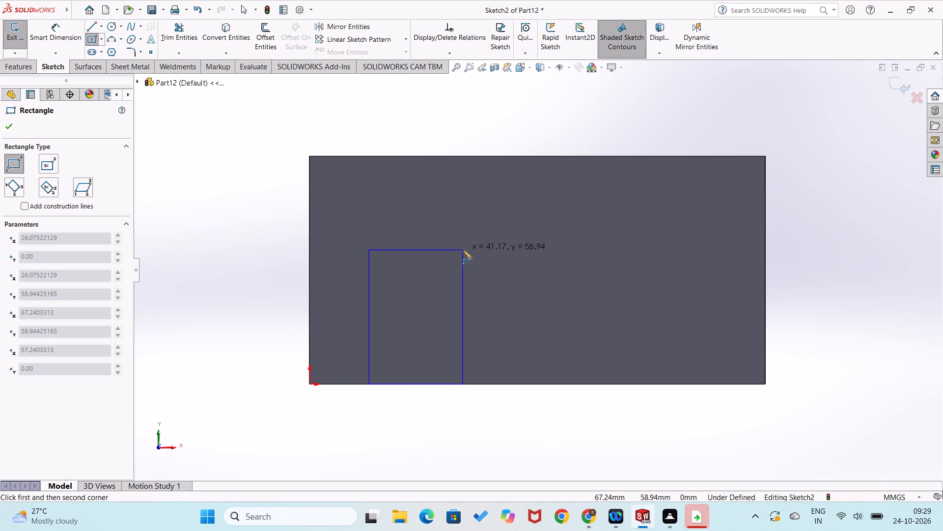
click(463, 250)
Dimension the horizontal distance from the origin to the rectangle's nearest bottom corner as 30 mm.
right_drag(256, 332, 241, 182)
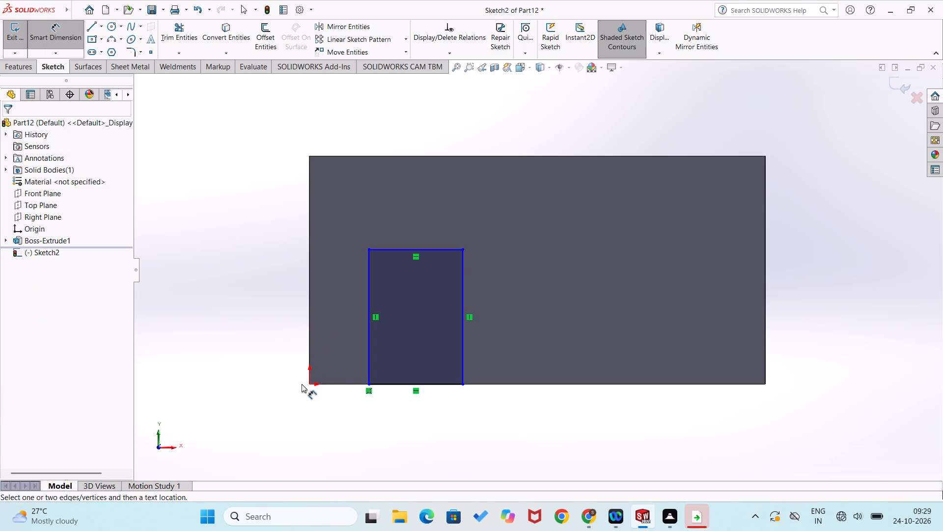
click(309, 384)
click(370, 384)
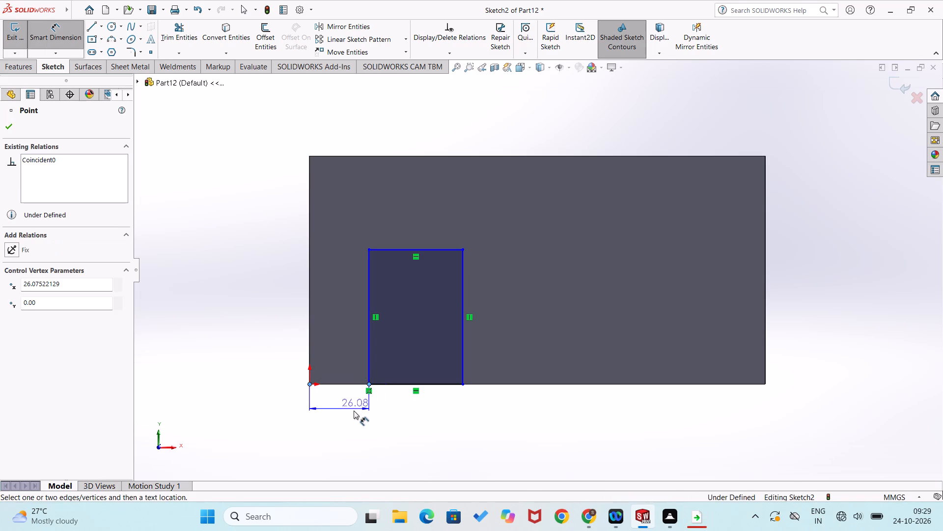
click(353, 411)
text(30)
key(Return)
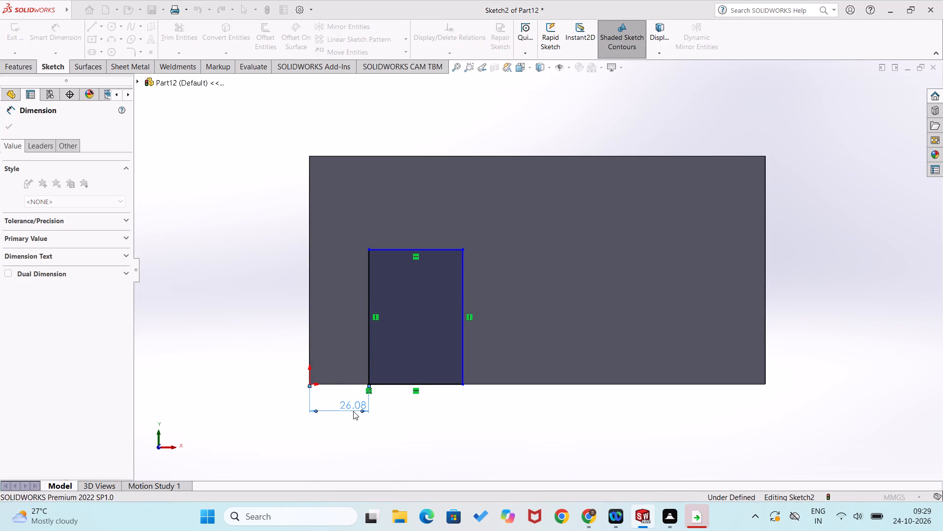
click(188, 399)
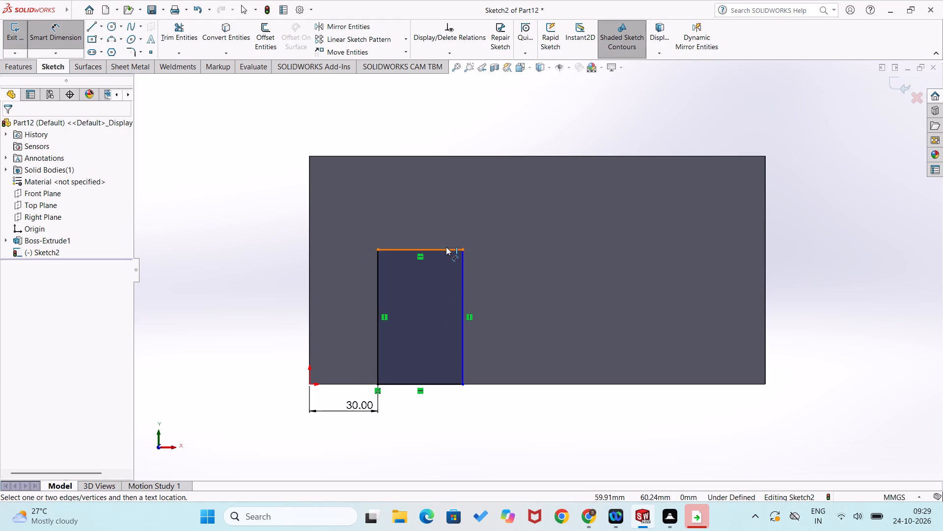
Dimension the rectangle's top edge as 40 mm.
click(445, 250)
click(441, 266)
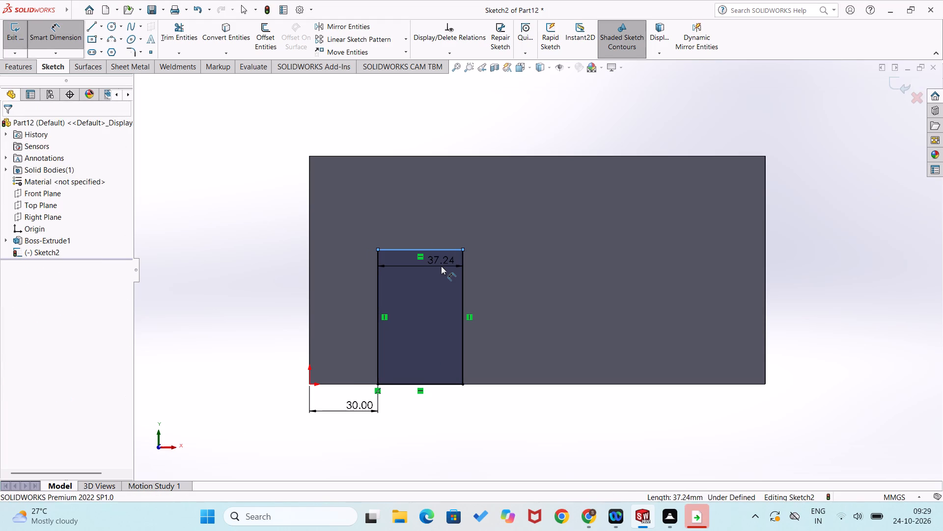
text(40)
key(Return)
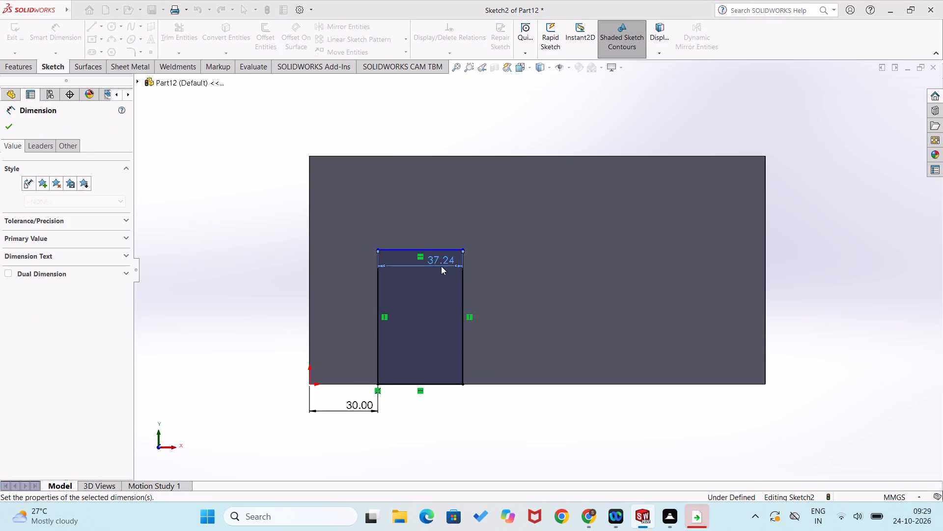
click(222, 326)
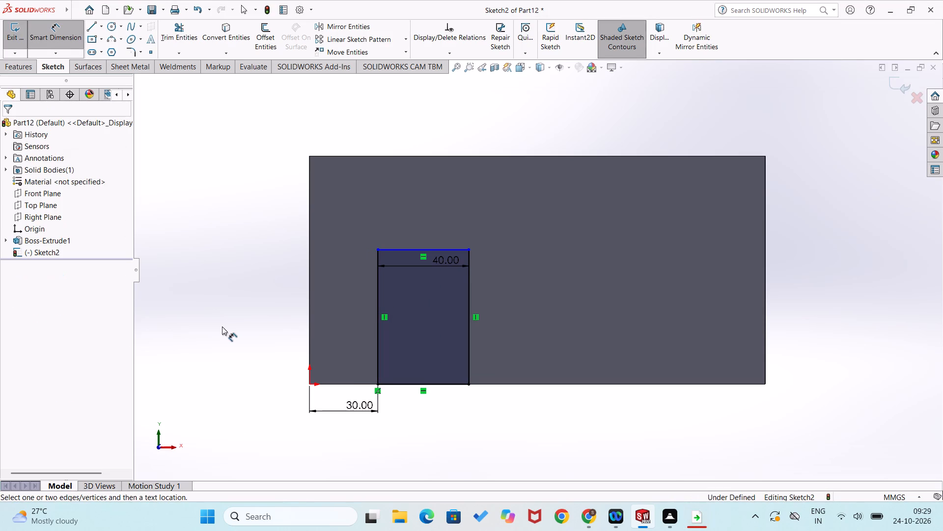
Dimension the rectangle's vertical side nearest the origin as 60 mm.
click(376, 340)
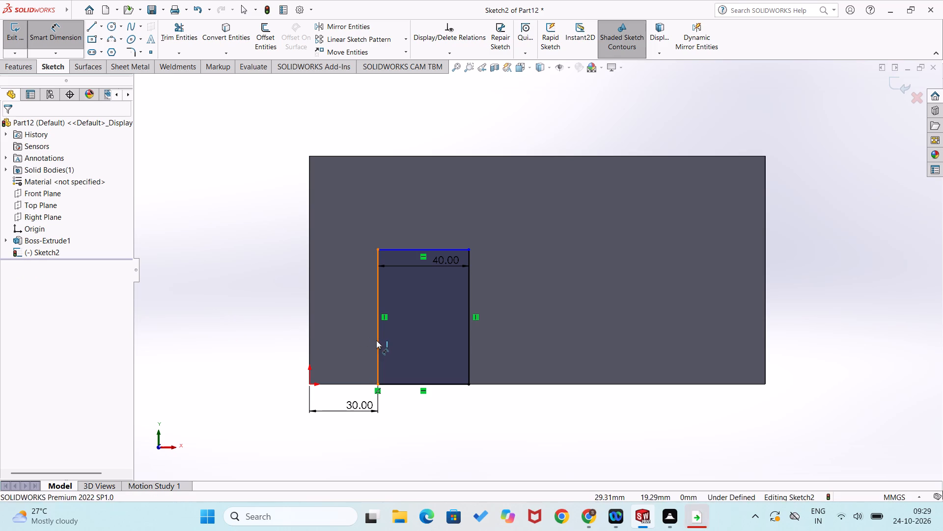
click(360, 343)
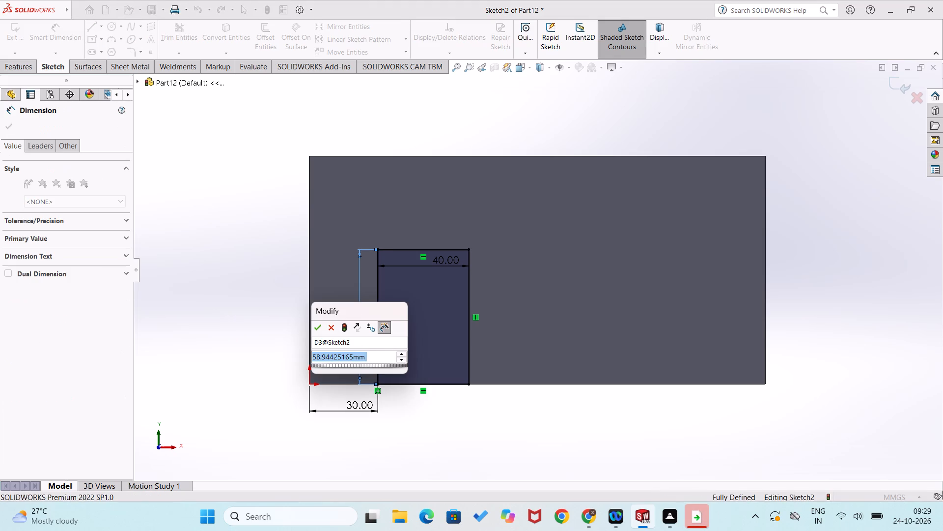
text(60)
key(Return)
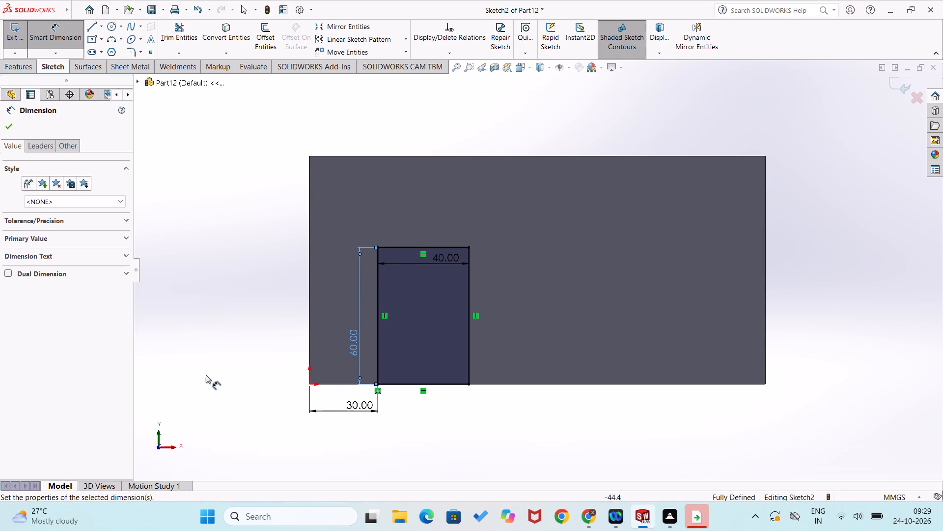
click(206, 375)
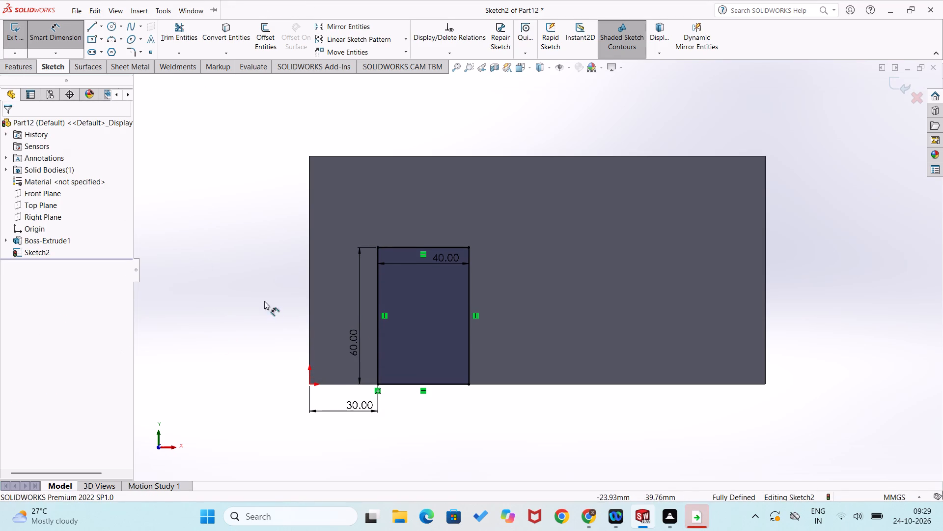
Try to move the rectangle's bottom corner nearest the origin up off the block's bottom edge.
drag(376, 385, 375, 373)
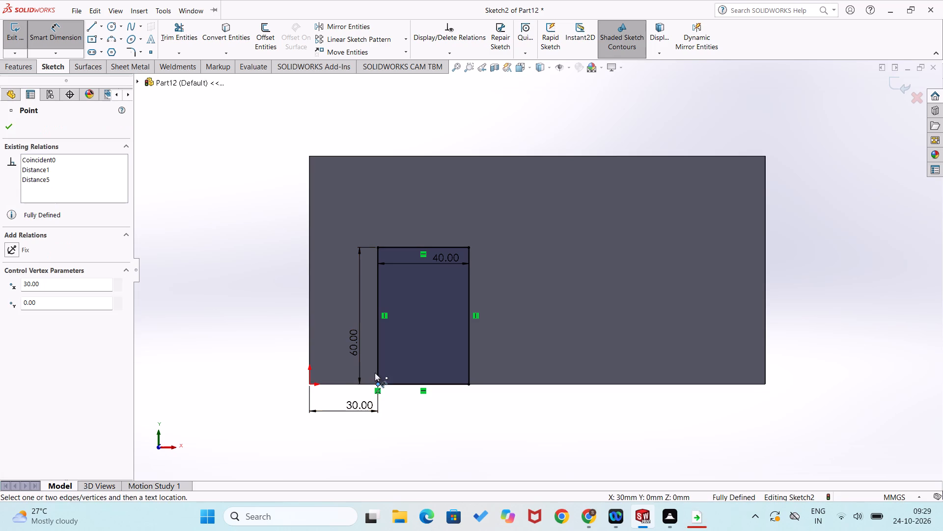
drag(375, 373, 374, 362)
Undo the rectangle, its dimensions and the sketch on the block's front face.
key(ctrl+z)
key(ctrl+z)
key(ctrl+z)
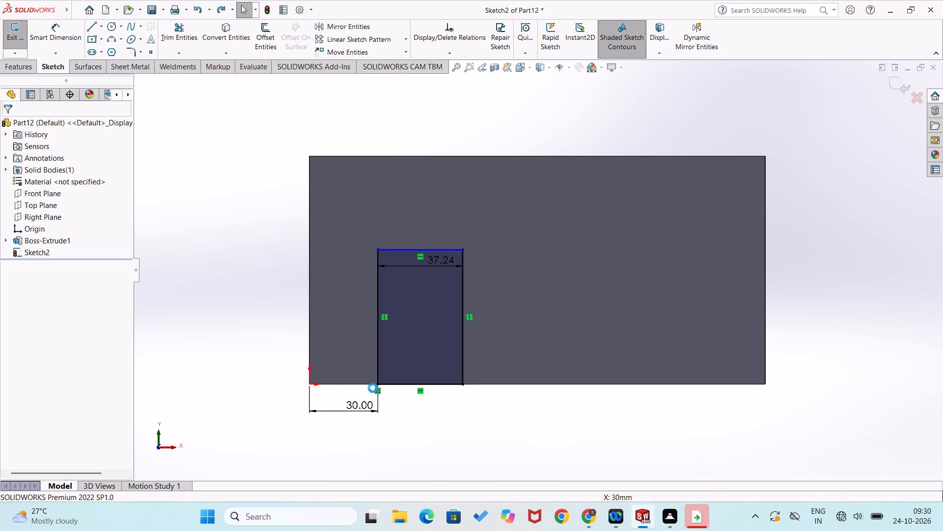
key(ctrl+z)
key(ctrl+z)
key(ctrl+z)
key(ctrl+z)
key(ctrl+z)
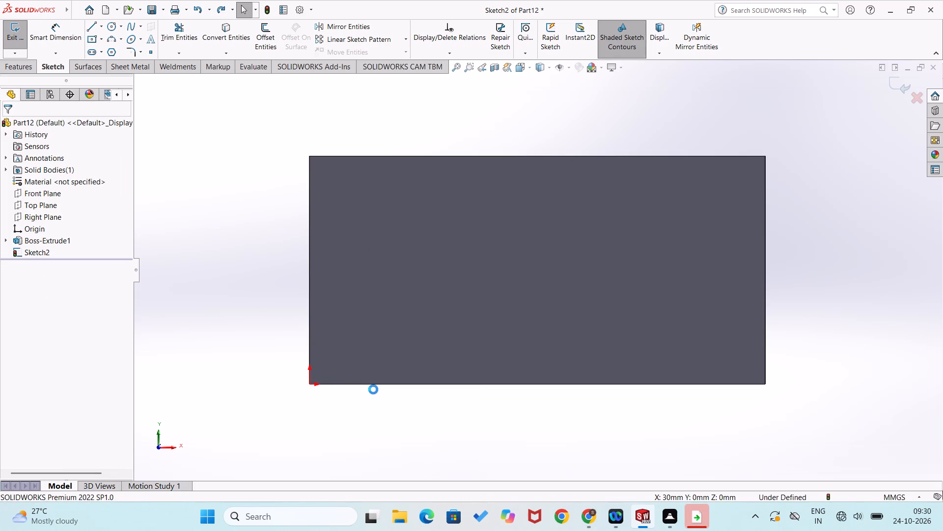
Sketch a corner rectangle on the block's front face, starting about 21 mm across and 1.4 mm above the origin, about 58 mm high.
right_click(471, 233)
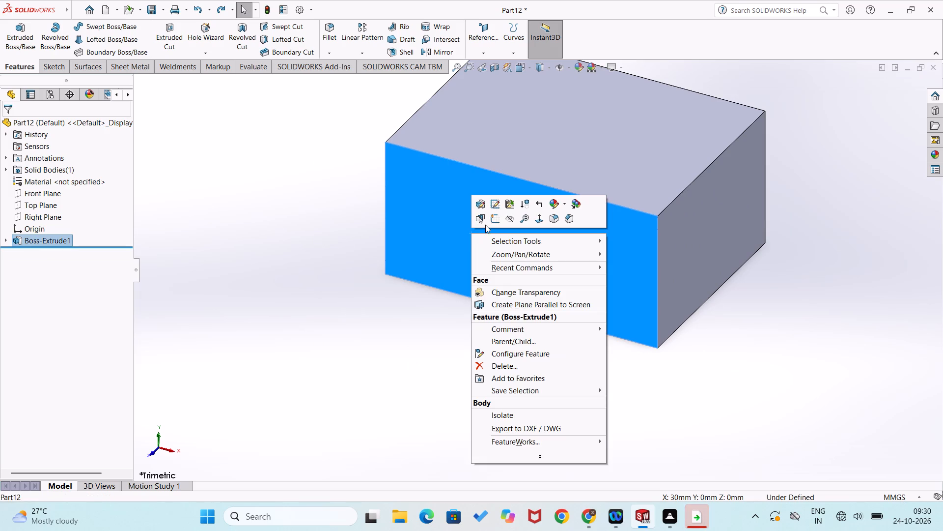
click(489, 221)
right_drag(282, 392, 280, 393)
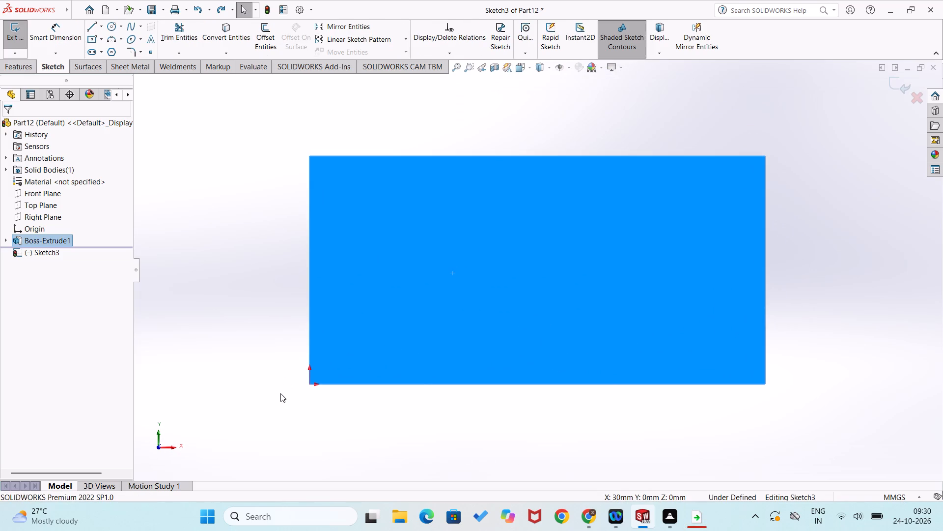
right_drag(280, 393, 287, 449)
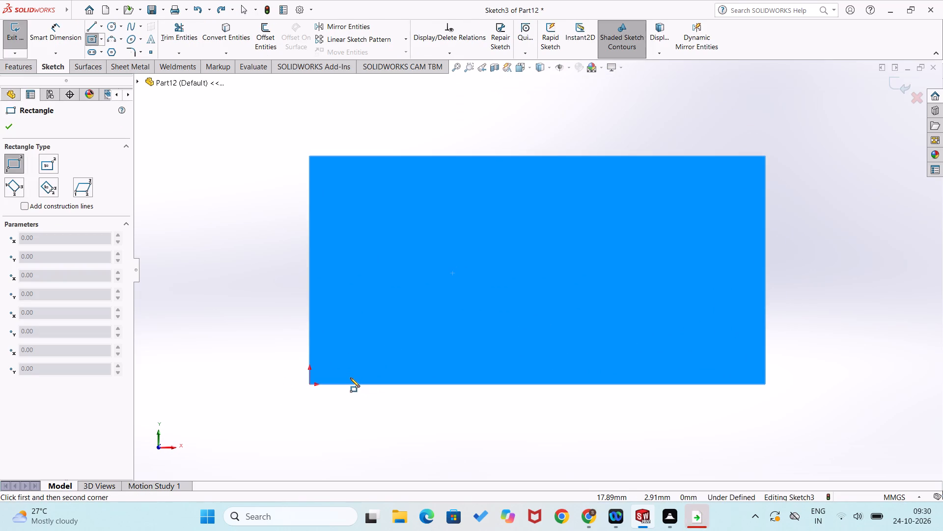
click(358, 381)
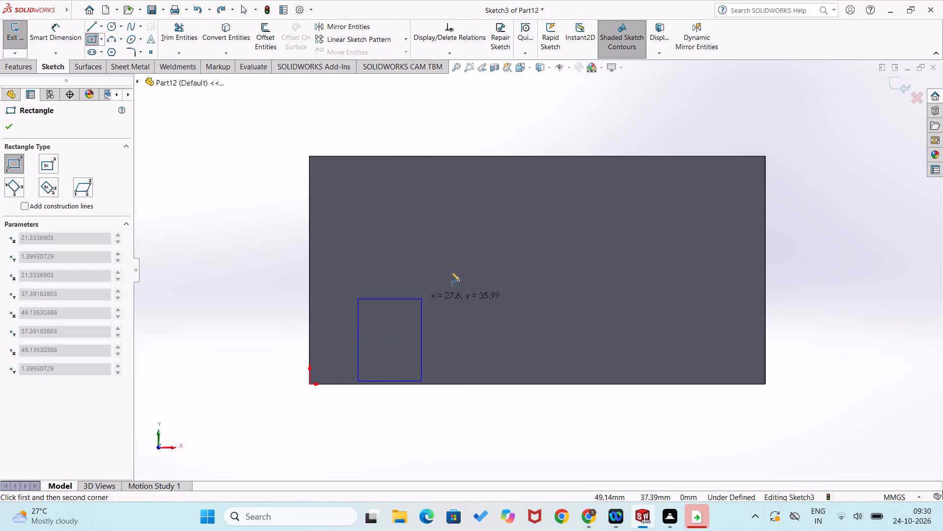
click(460, 248)
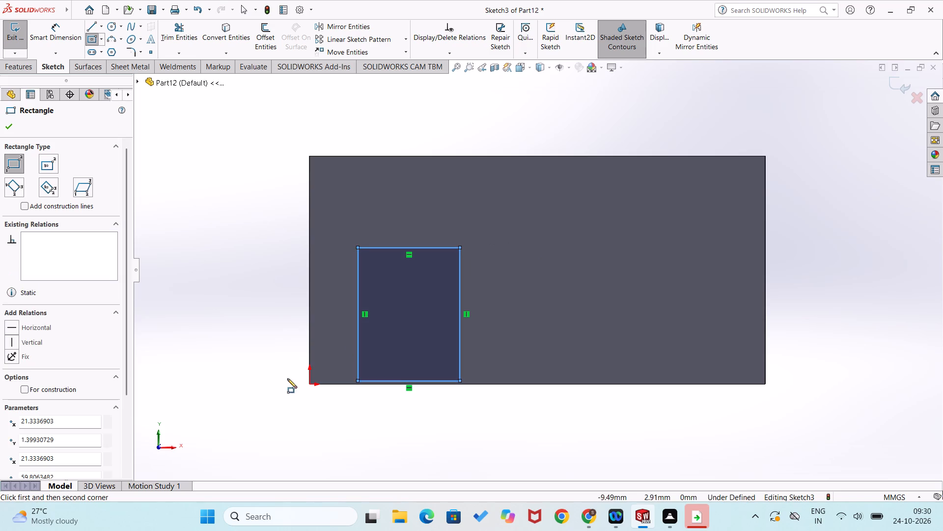
Dimension the vertical distance from the origin to the rectangle's nearest bottom corner as 2 mm.
right_drag(285, 379, 283, 245)
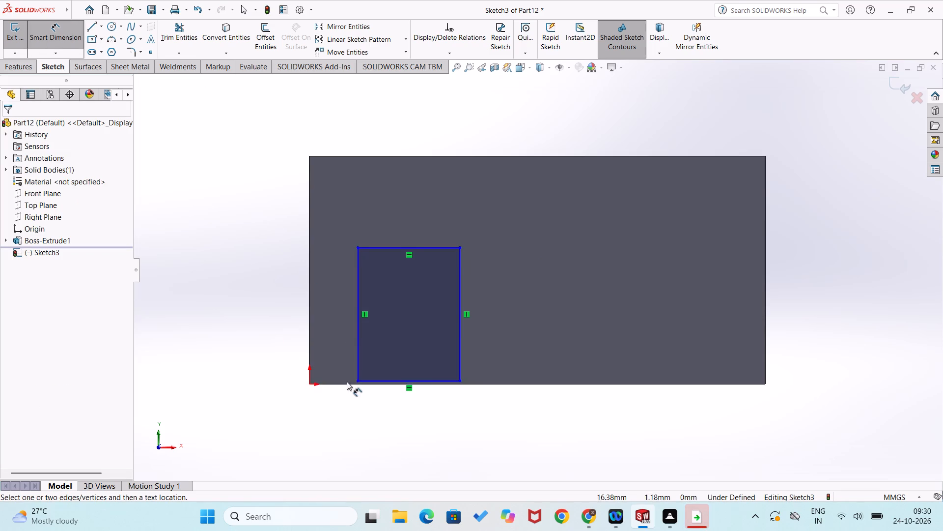
scroll(347, 382, down, 2)
click(315, 373)
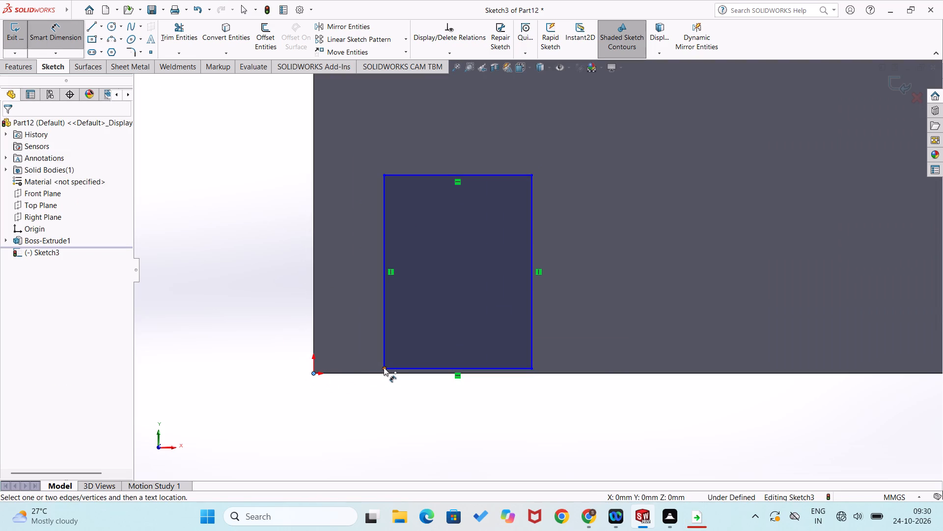
click(384, 367)
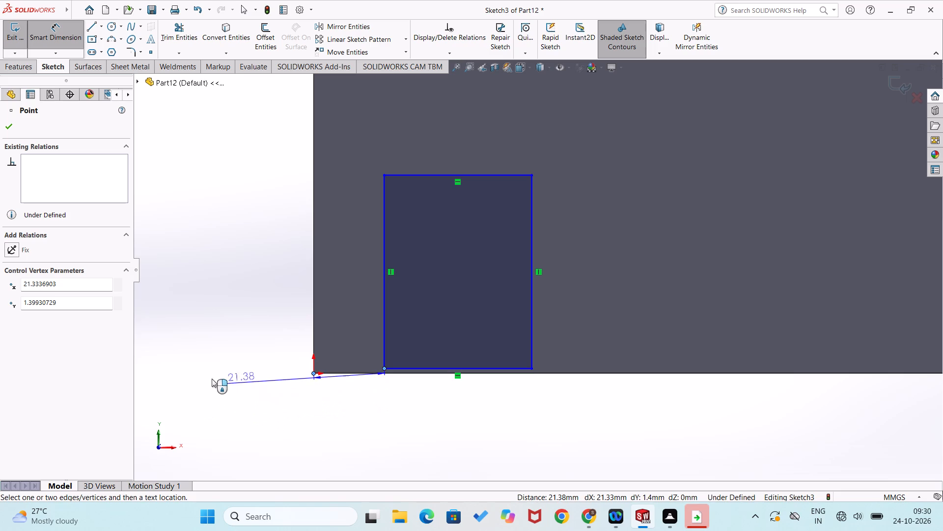
click(189, 373)
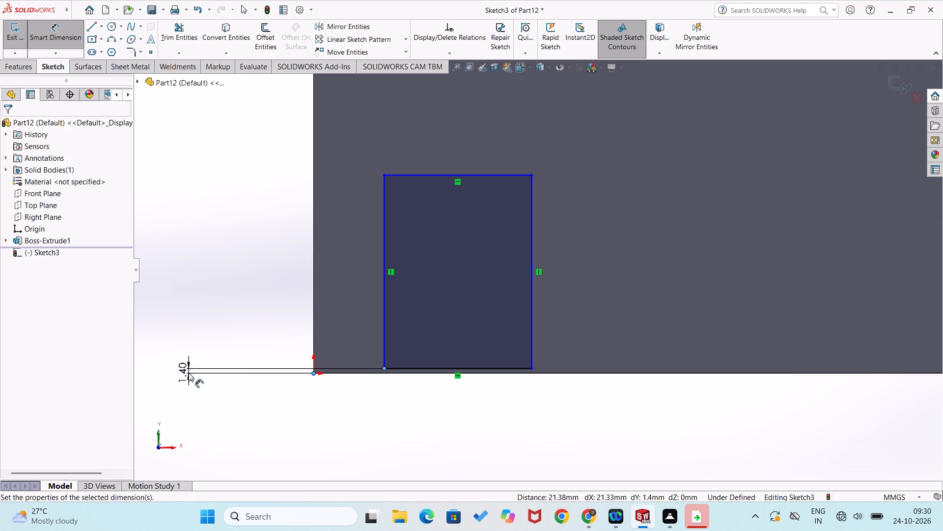
key(2)
key(Return)
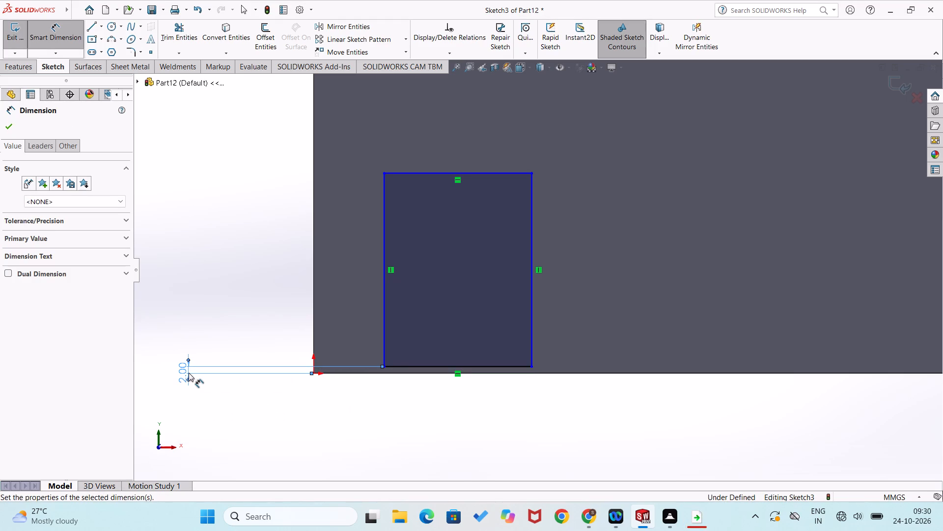
click(221, 310)
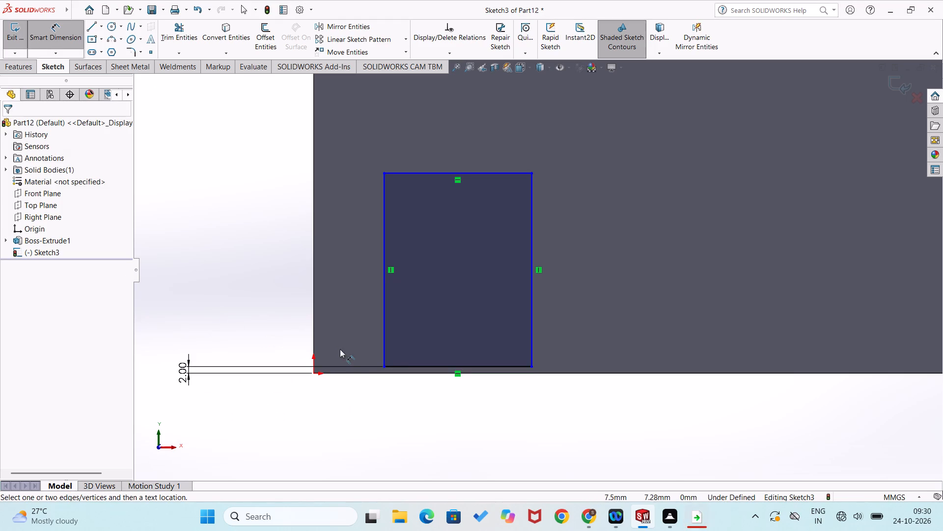
Dimension the horizontal distance from the origin to the rectangle's nearest bottom corner as 30 mm.
click(314, 373)
click(384, 365)
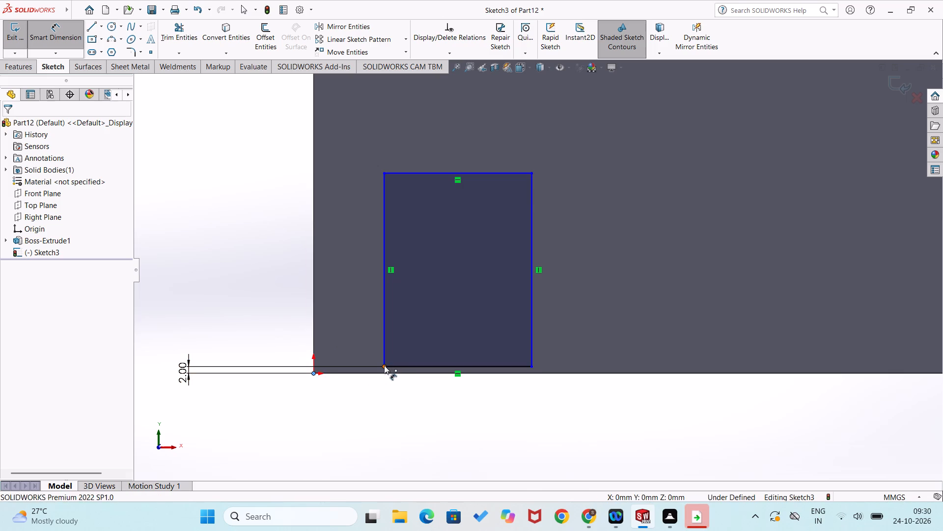
click(357, 405)
text(30)
key(Return)
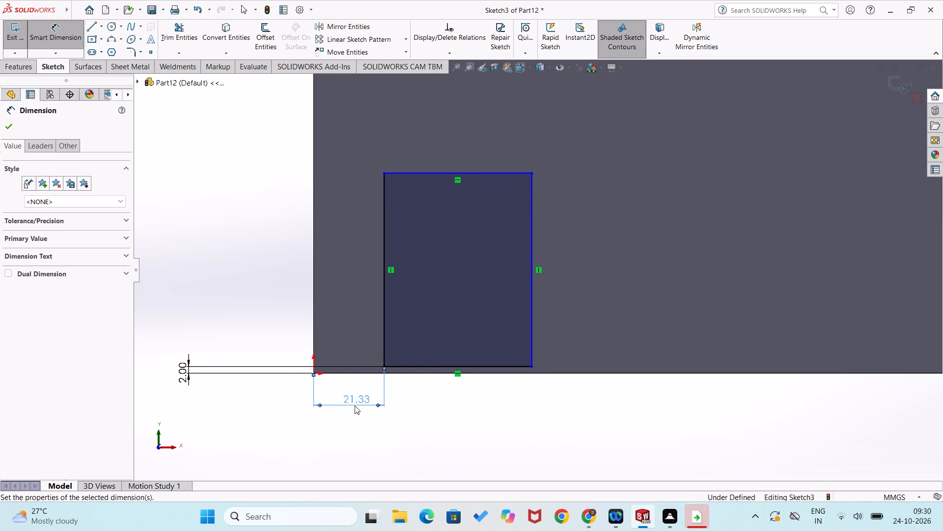
click(364, 444)
Dimension the front-face rectangle as 40 mm wide and 58 mm high.
click(453, 365)
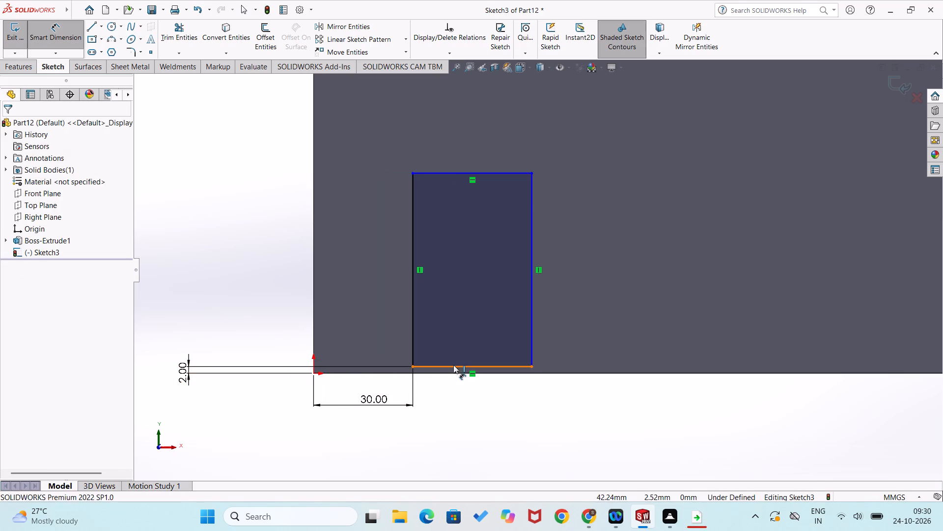
click(449, 397)
text(40)
key(Return)
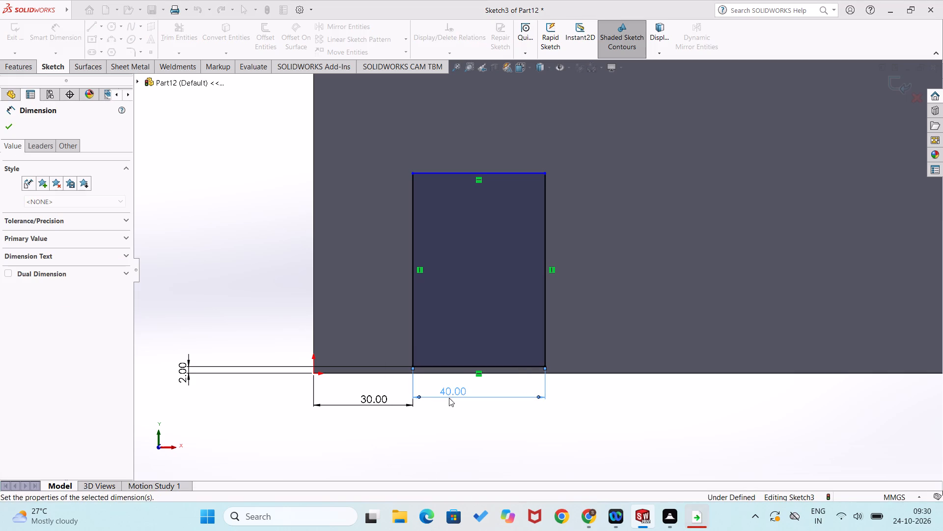
click(413, 323)
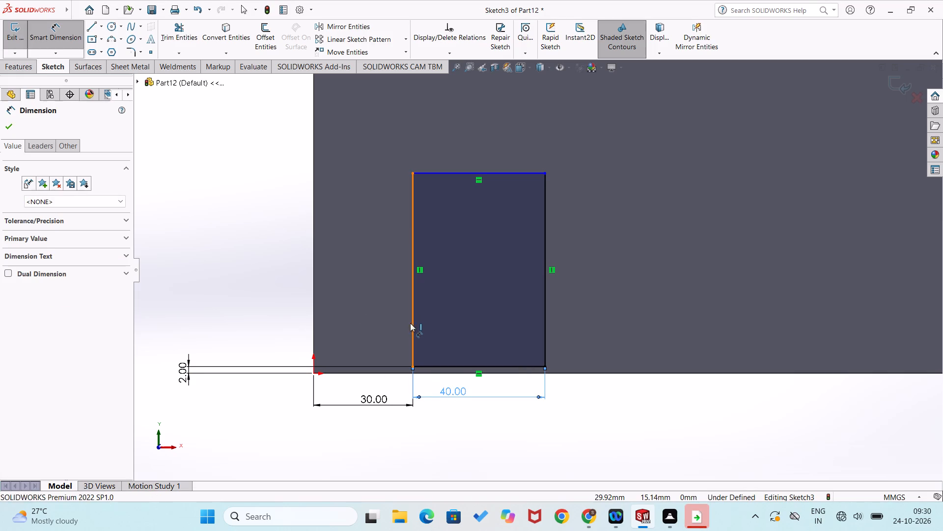
click(394, 322)
text(58)
key(Return)
click(253, 283)
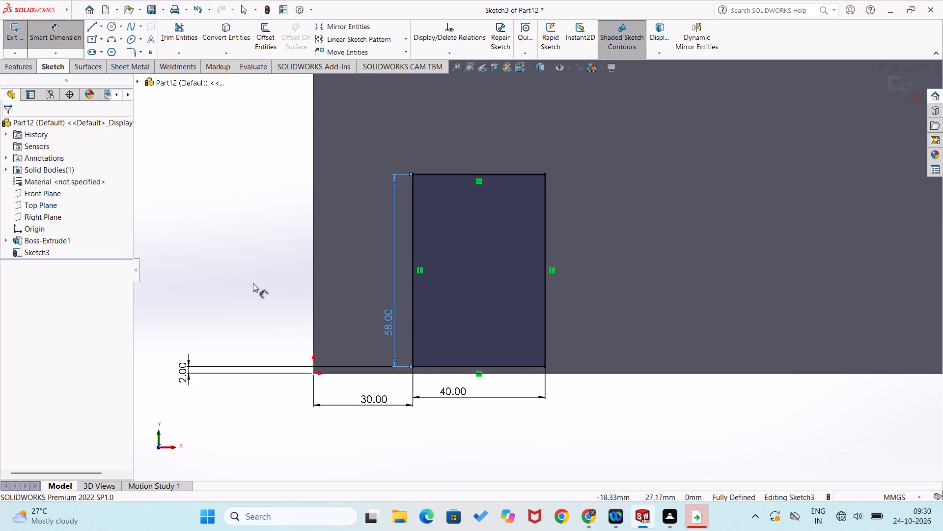
Cut-extrude the front-face rectangle through the block with a blind depth of 270 mm.
click(16, 62)
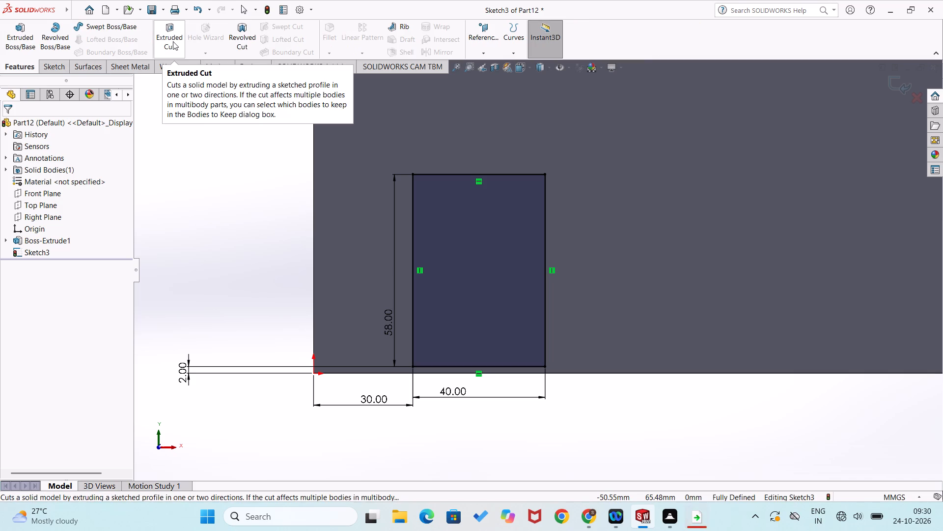
click(168, 44)
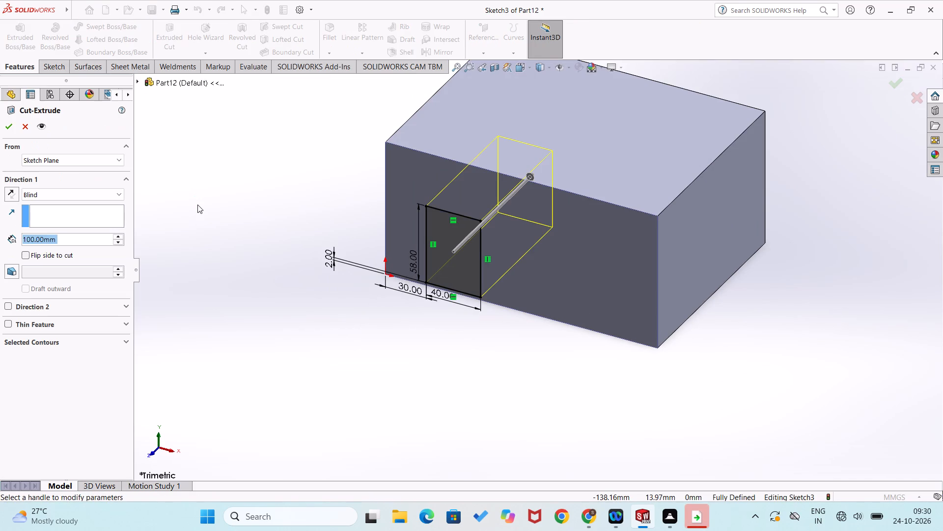
click(122, 236)
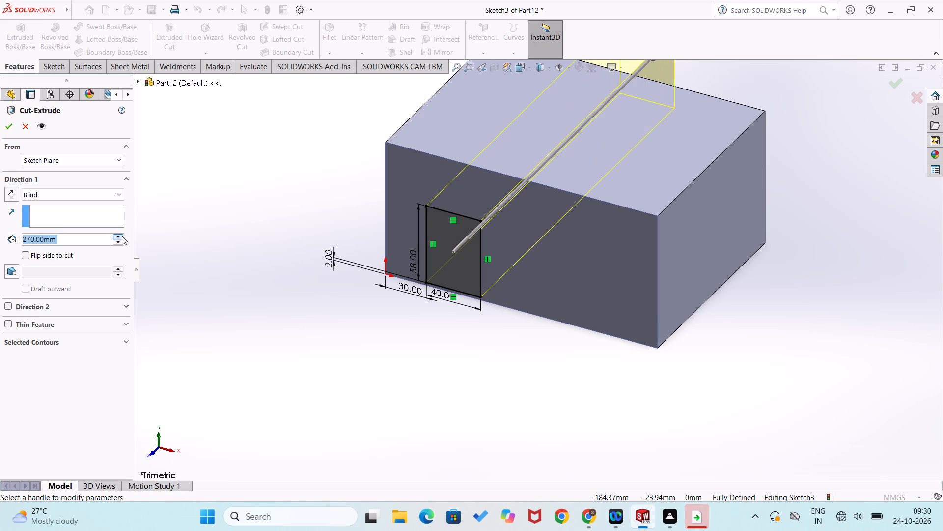
click(9, 124)
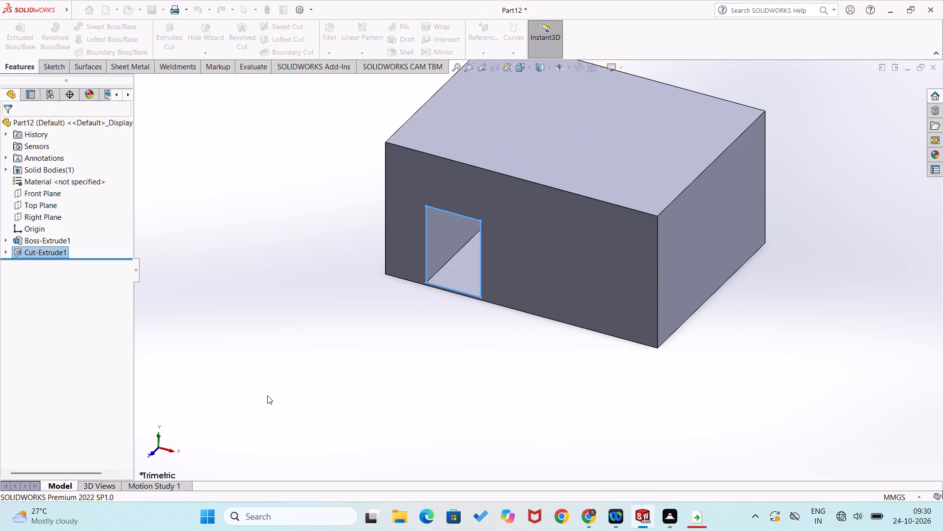
click(267, 395)
Sketch a corner rectangle of about 194 by 144 mm on the block's top face, inset about 3 mm from its edges.
right_click(587, 144)
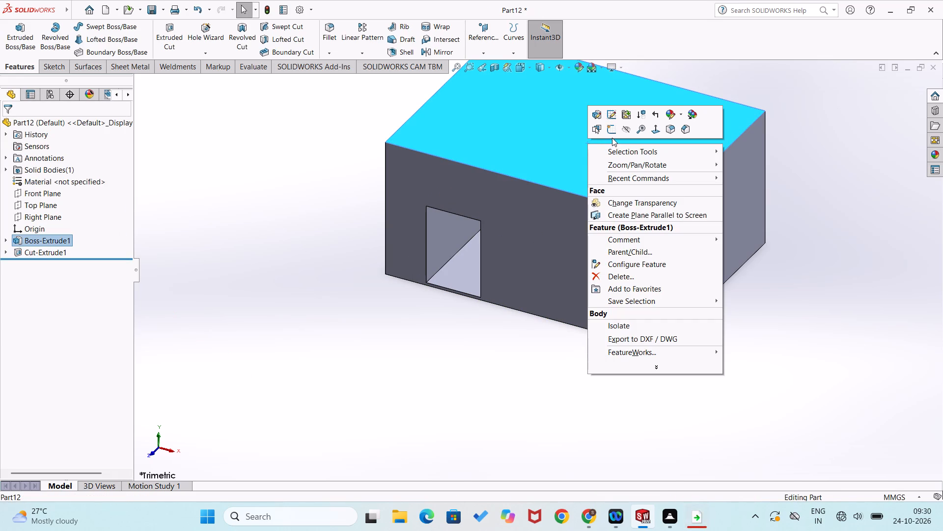
click(611, 136)
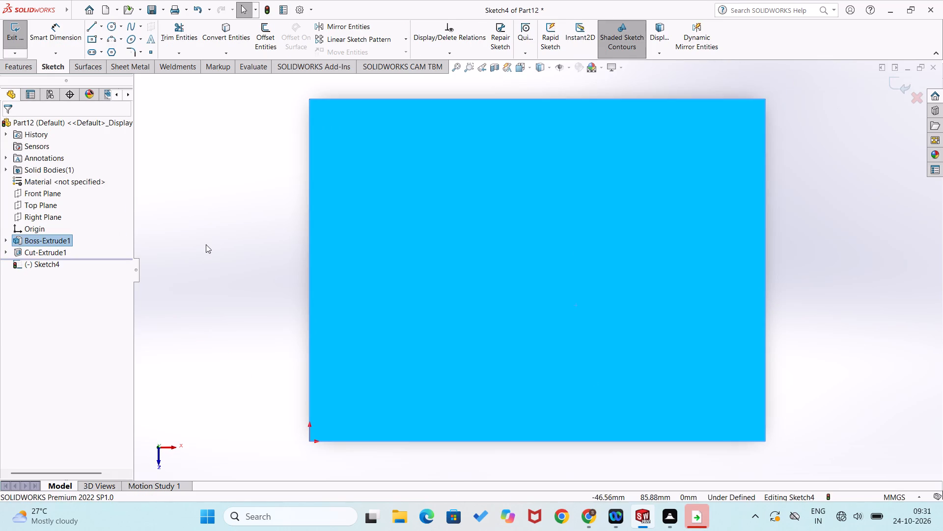
click(206, 244)
right_drag(266, 178, 222, 340)
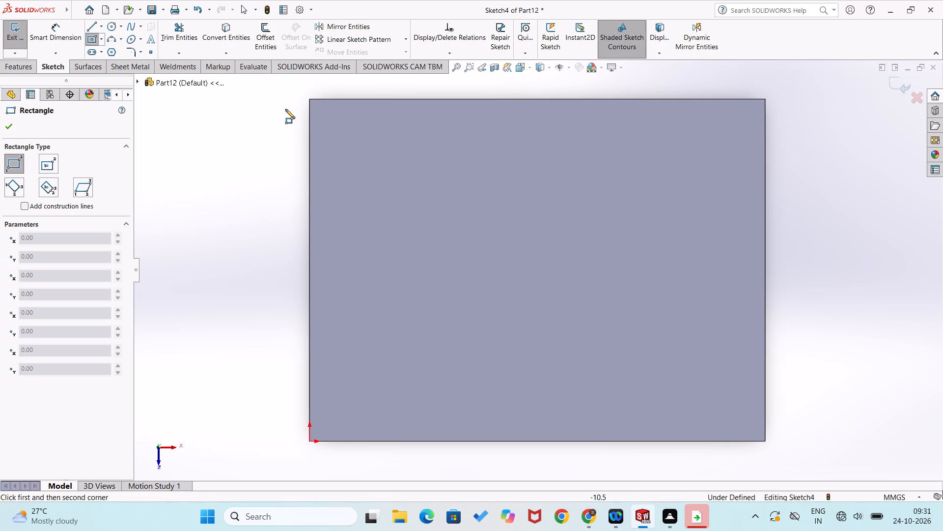
click(316, 106)
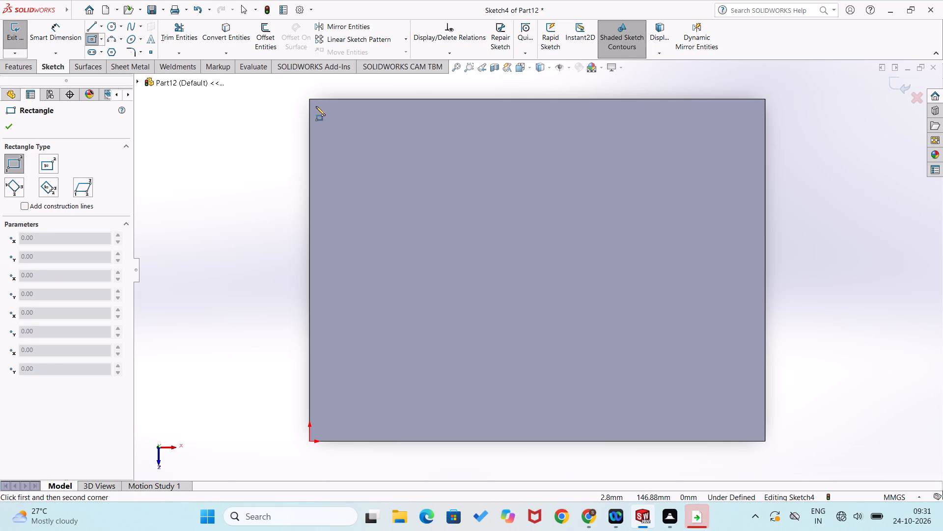
click(758, 435)
Dimension the top-face rectangle 2 mm from the block's right edge and 2 mm from its rear edge.
right_drag(775, 420, 791, 217)
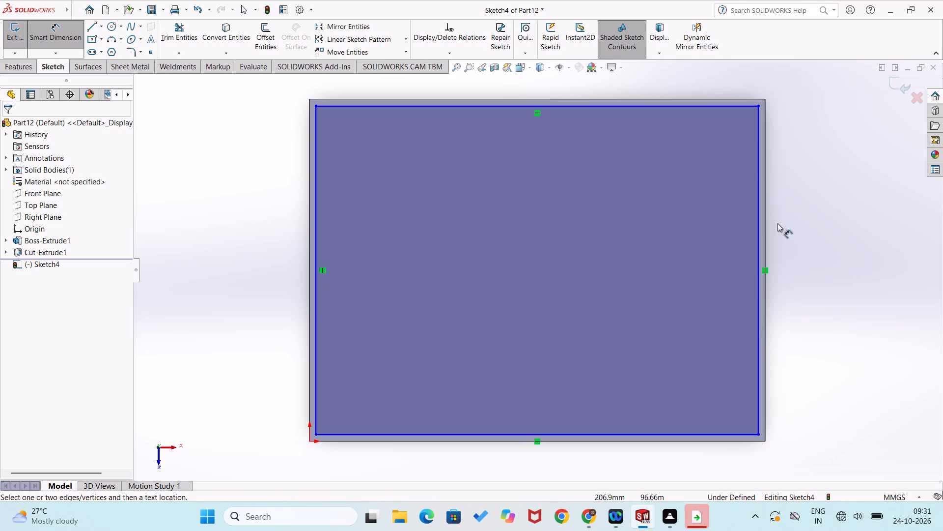
click(767, 235)
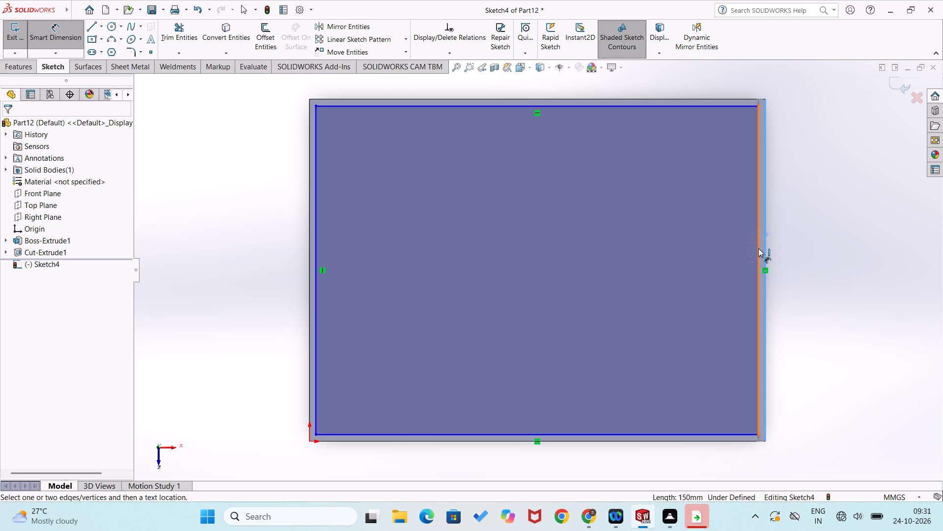
click(758, 248)
click(781, 238)
key(2)
key(Return)
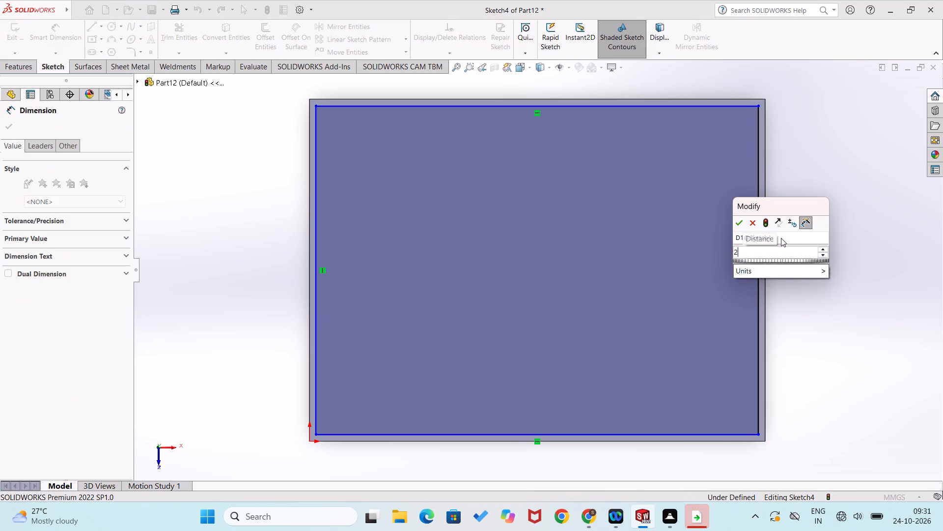
click(694, 104)
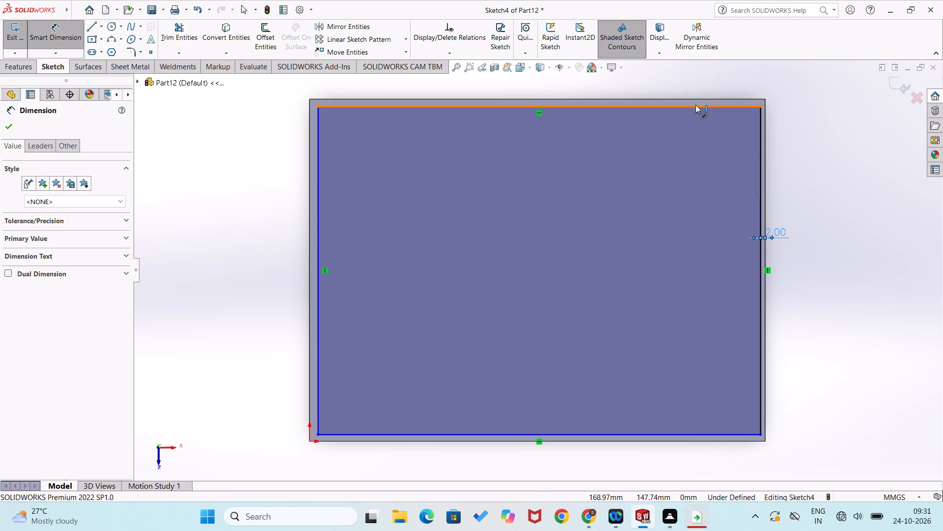
click(699, 98)
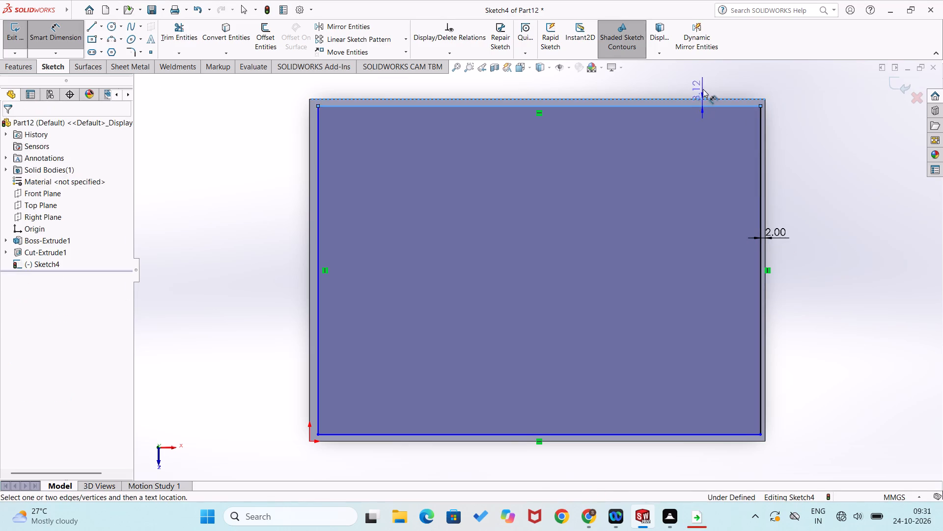
click(705, 88)
key(2)
key(Return)
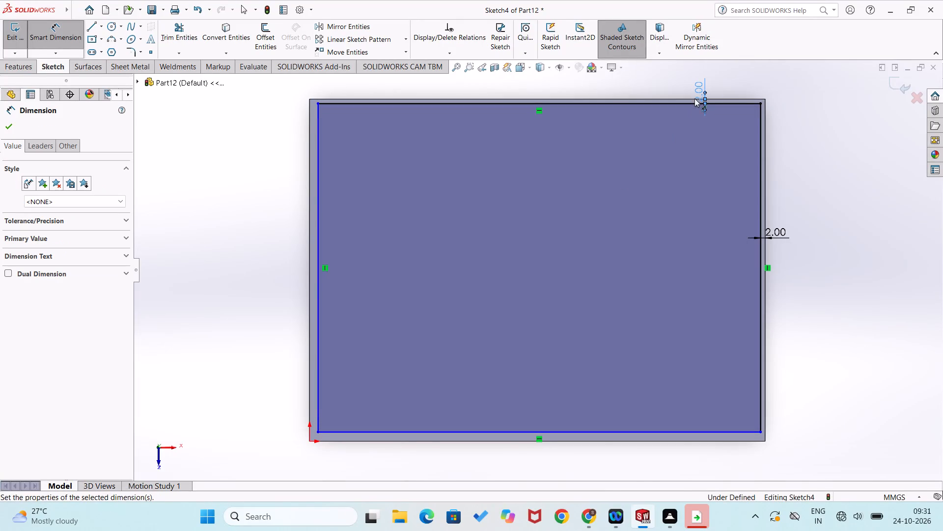
Dimension the top-face rectangle 2 mm from the block's left edge and 2 mm from its front edge.
click(308, 332)
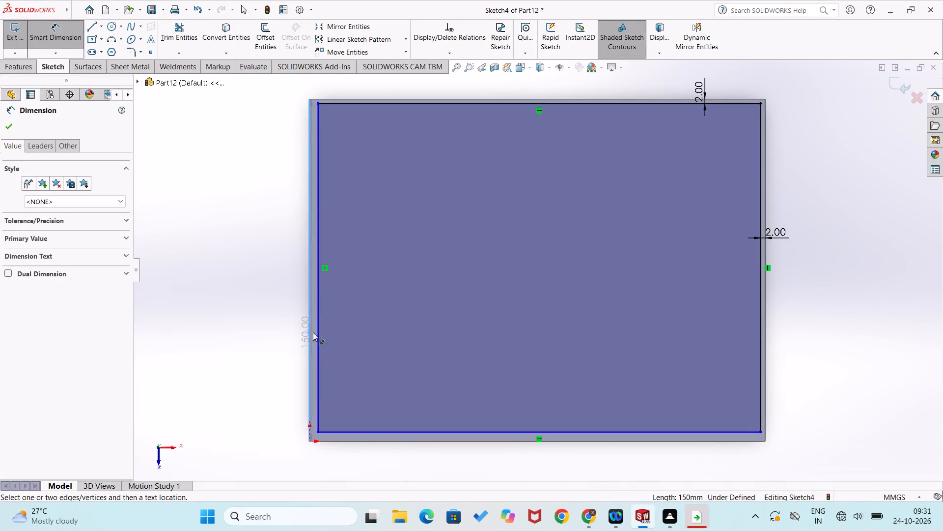
click(316, 334)
click(280, 332)
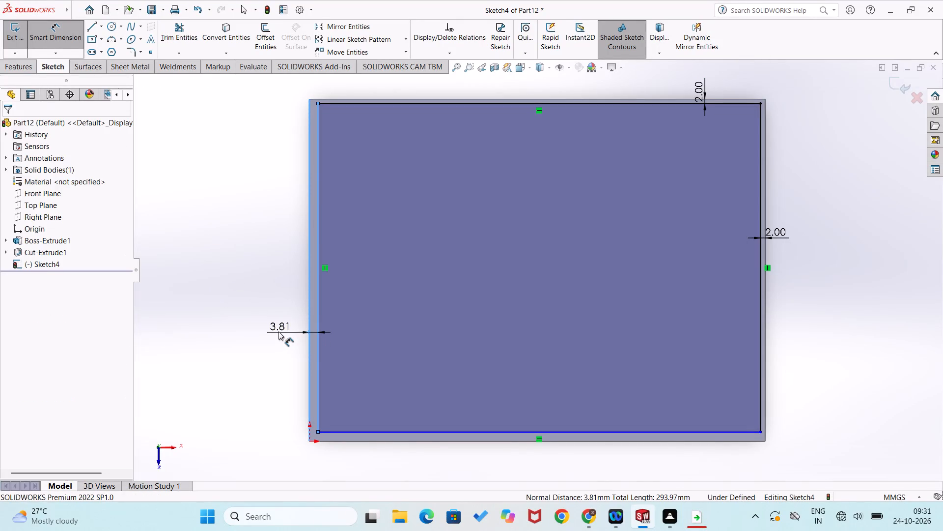
key(2)
key(Return)
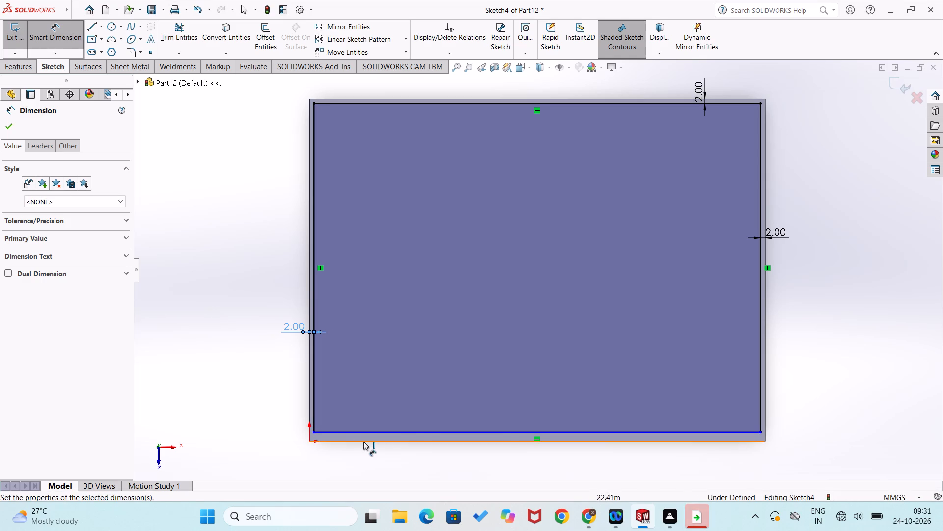
click(363, 442)
click(372, 431)
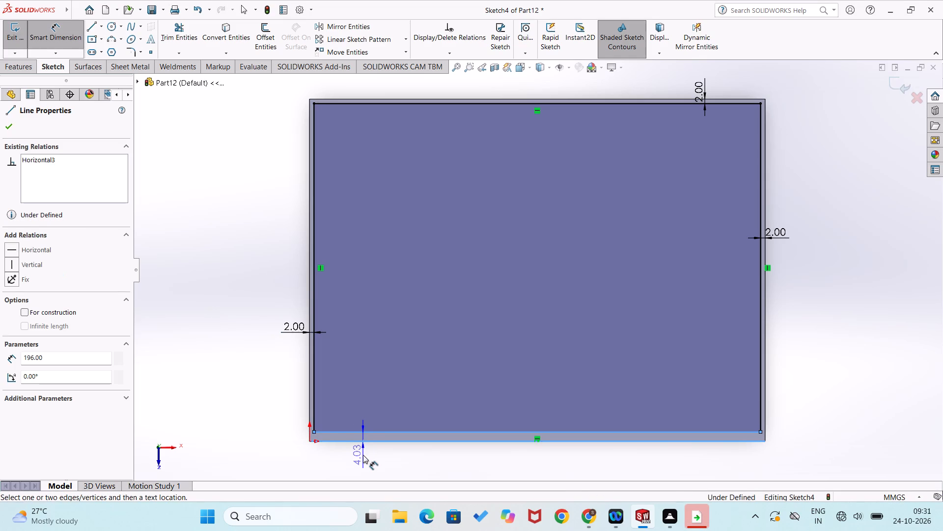
click(363, 457)
key(2)
key(Return)
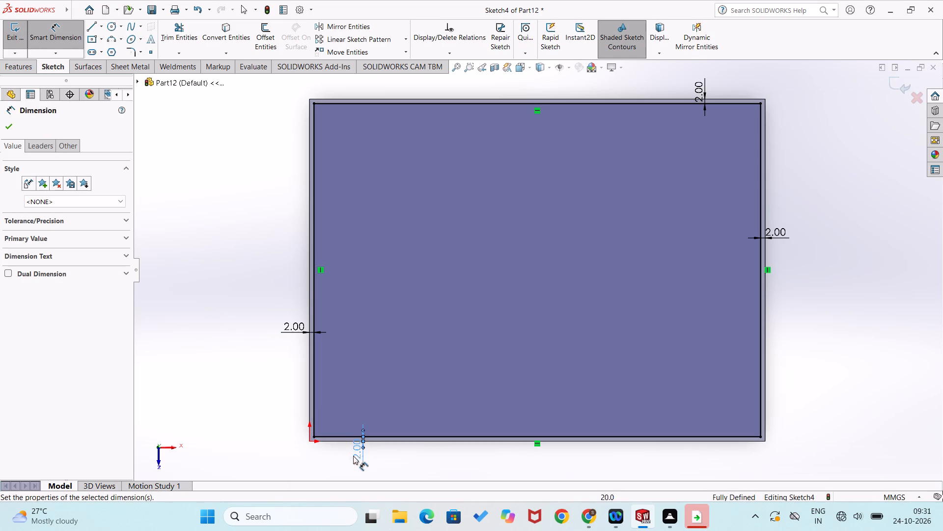
Cut-extrude the inset top-face rectangle downward into the block with a blind depth of 98 mm.
click(14, 65)
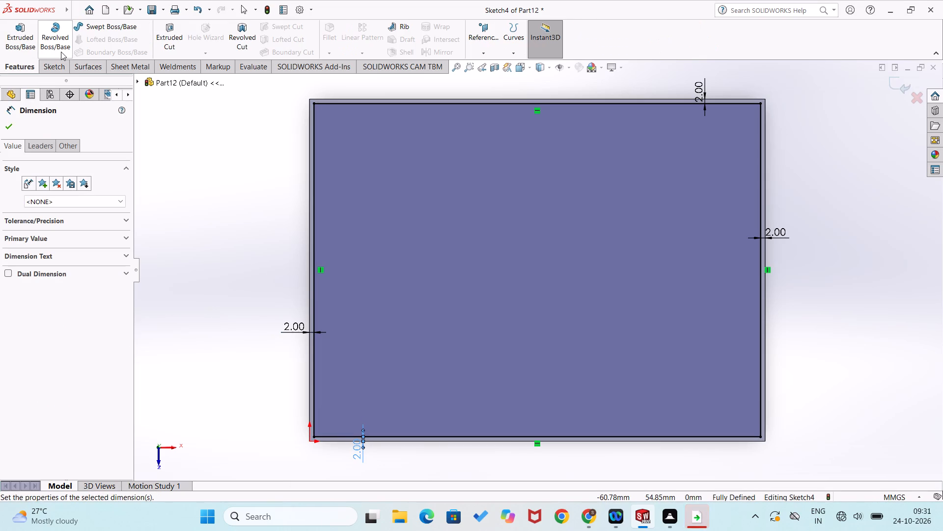
click(167, 39)
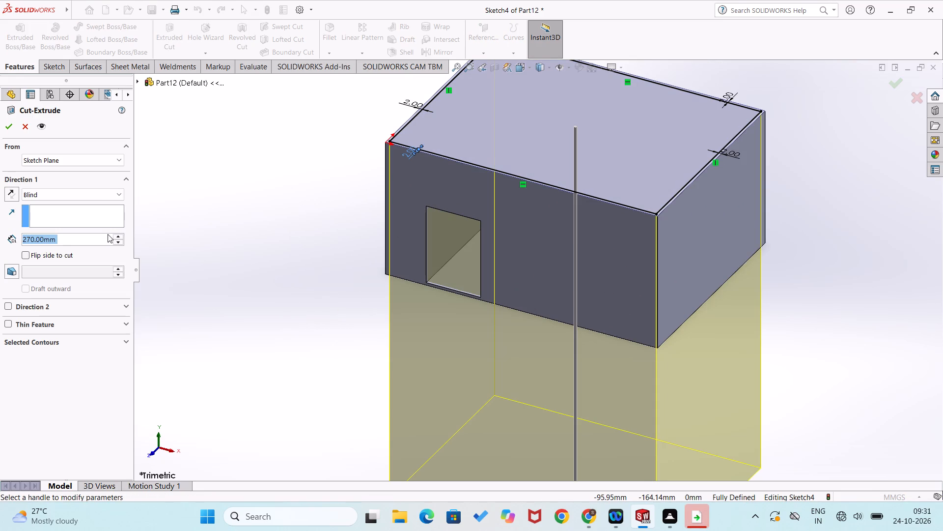
triple_click(118, 241)
triple_click(118, 241)
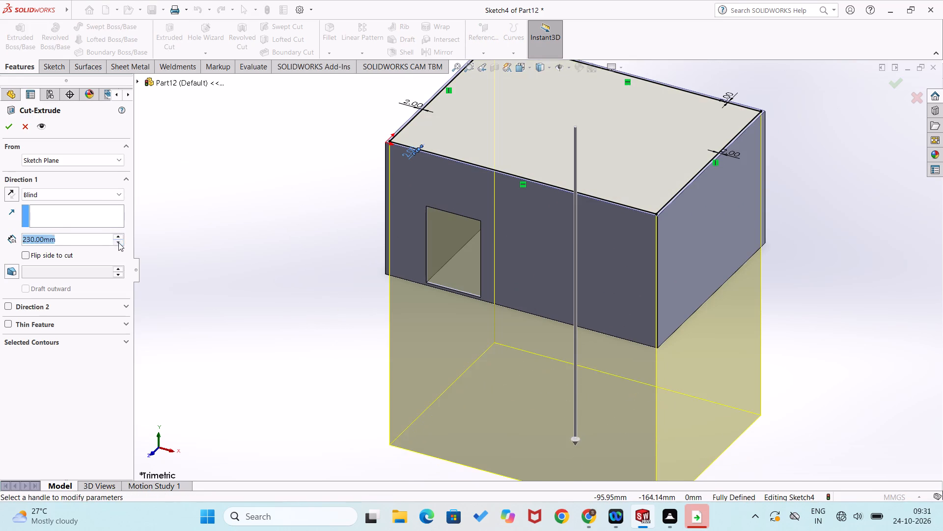
triple_click(118, 242)
triple_click(118, 242)
triple_click(118, 242)
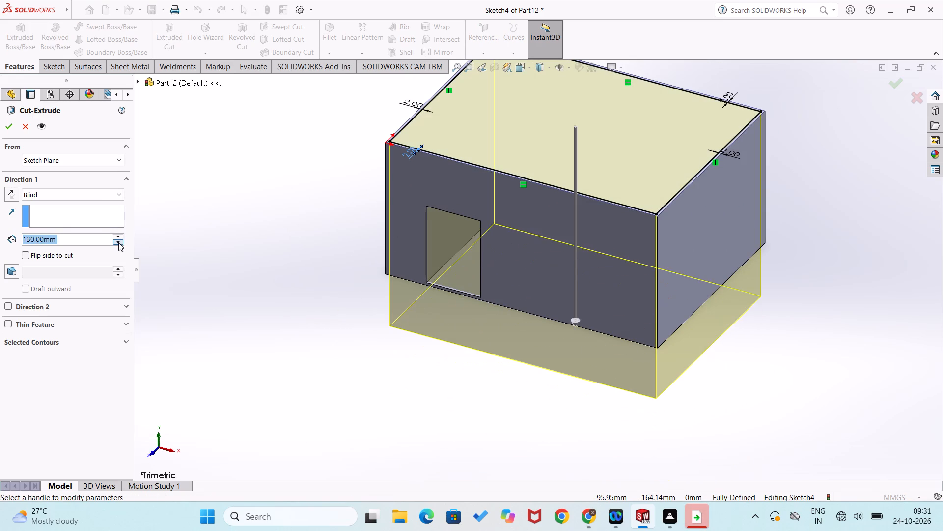
double_click(118, 242)
click(118, 242)
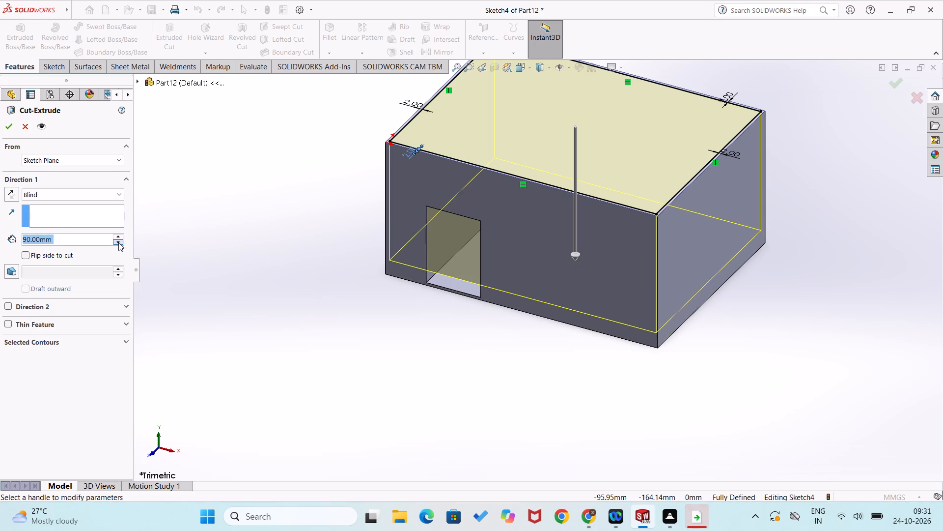
middle_drag(152, 299, 186, 233)
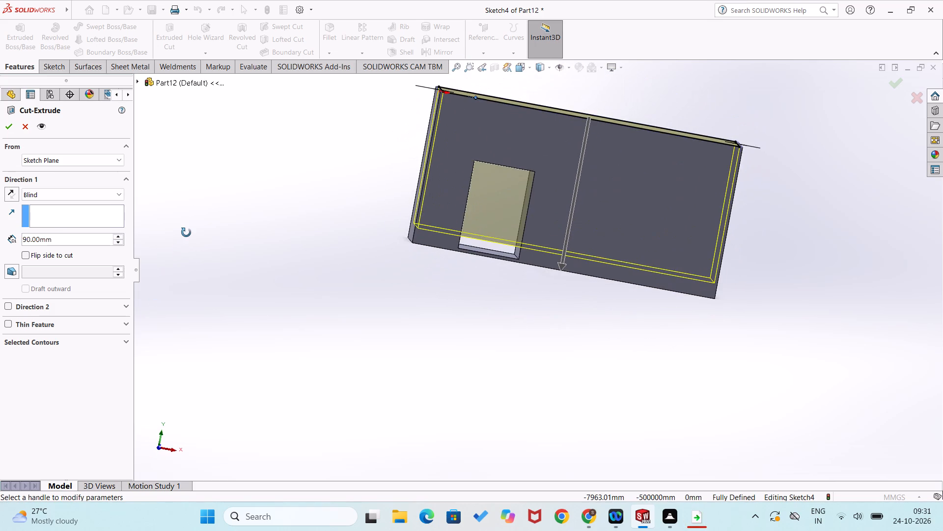
middle_drag(186, 233, 175, 250)
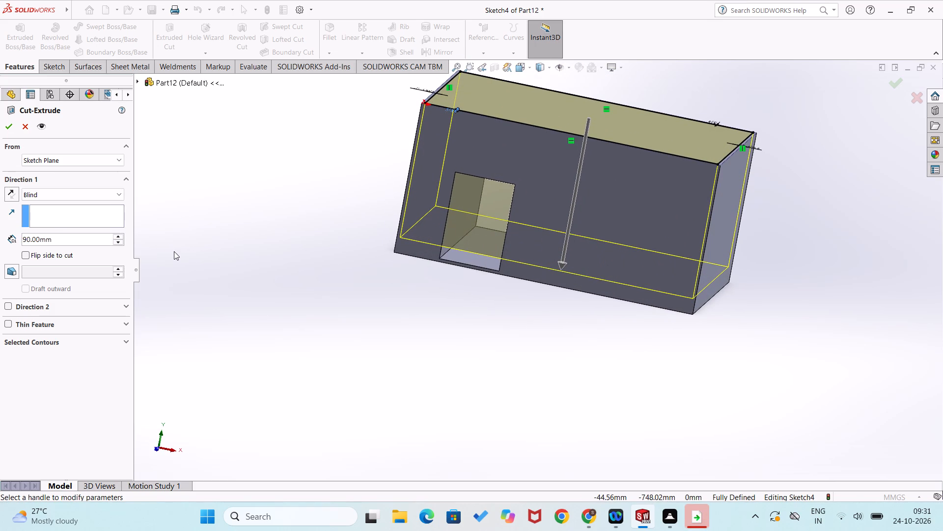
click(119, 236)
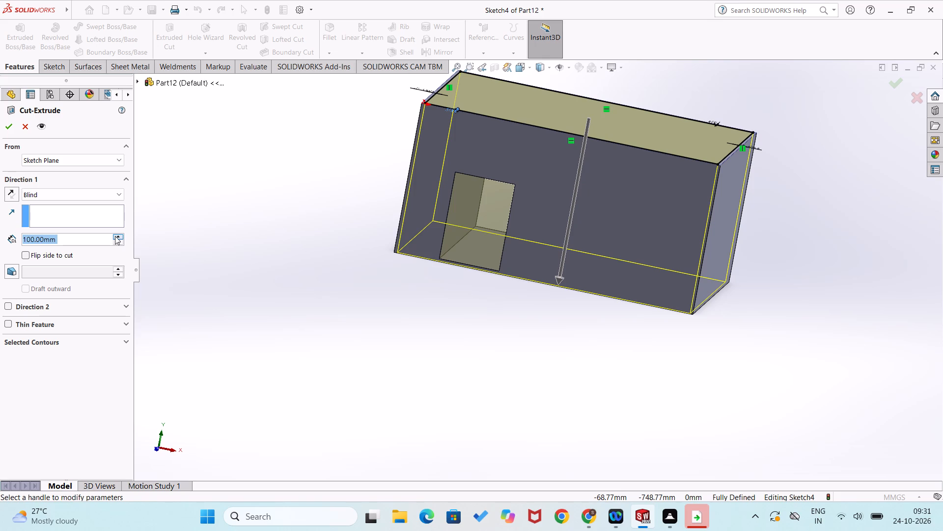
text(95)
key(Return)
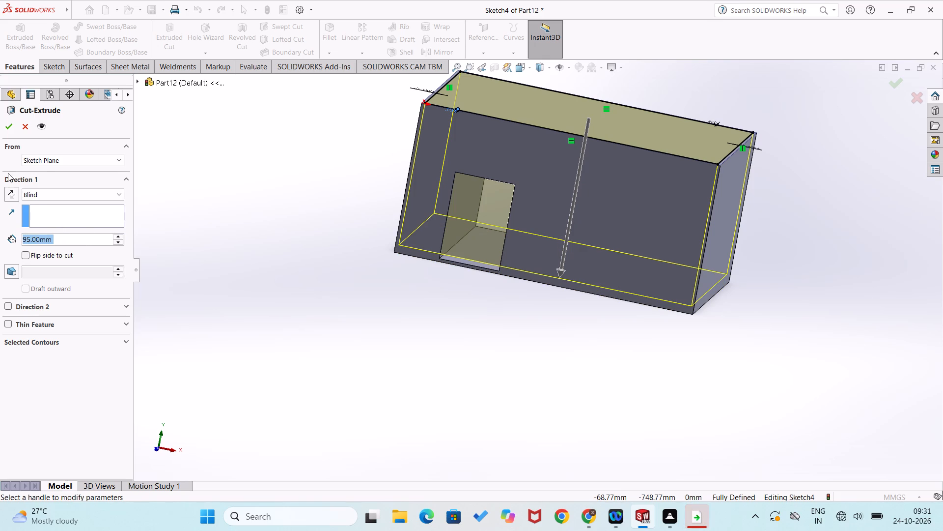
text(98)
key(Return)
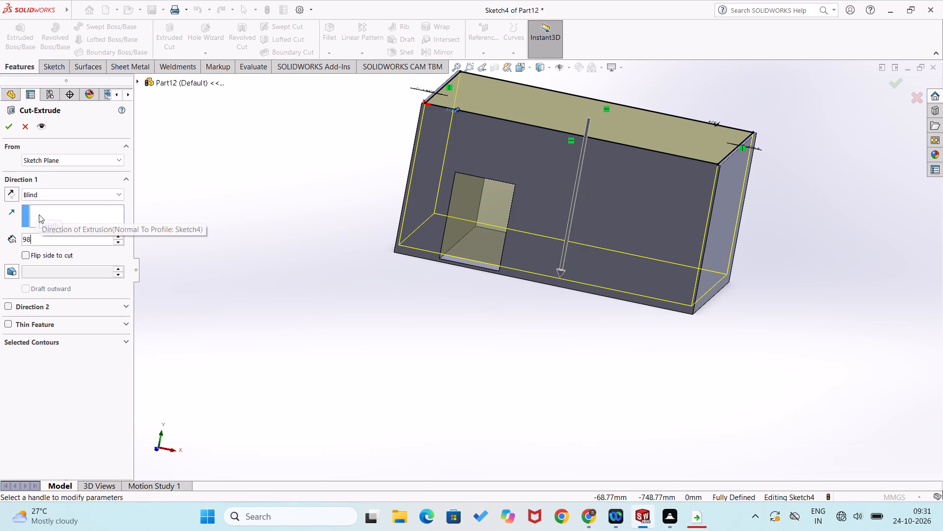
click(11, 122)
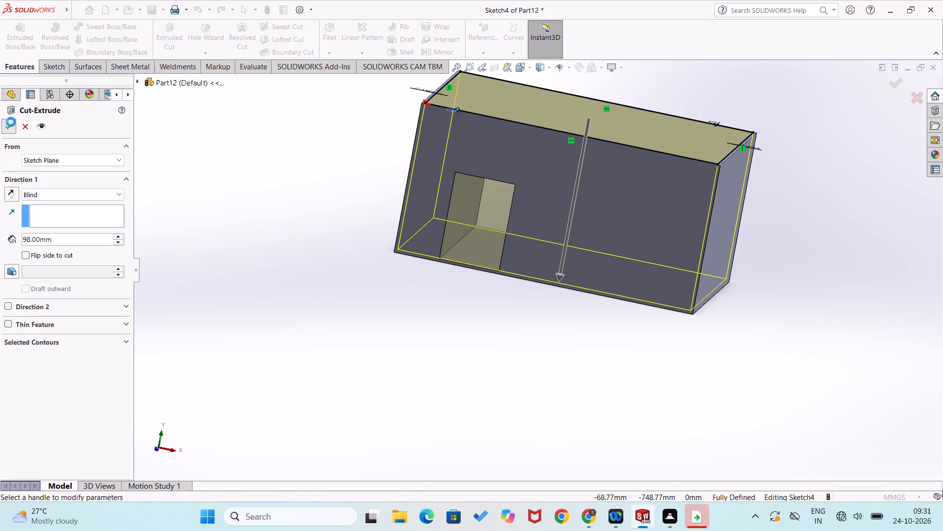
click(289, 324)
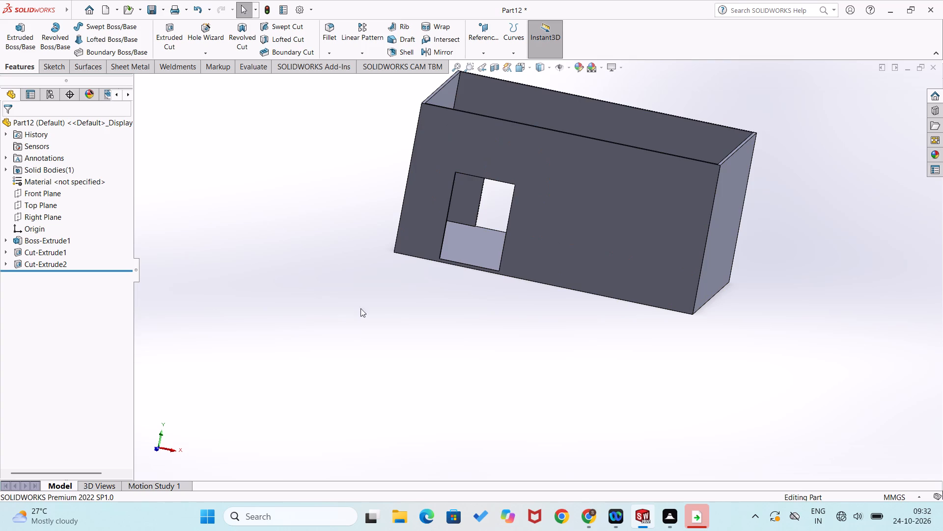
Sketch a 200 by 150 mm corner rectangle on the top rim face, snapped to the block's outer corners.
middle_drag(433, 301, 333, 481)
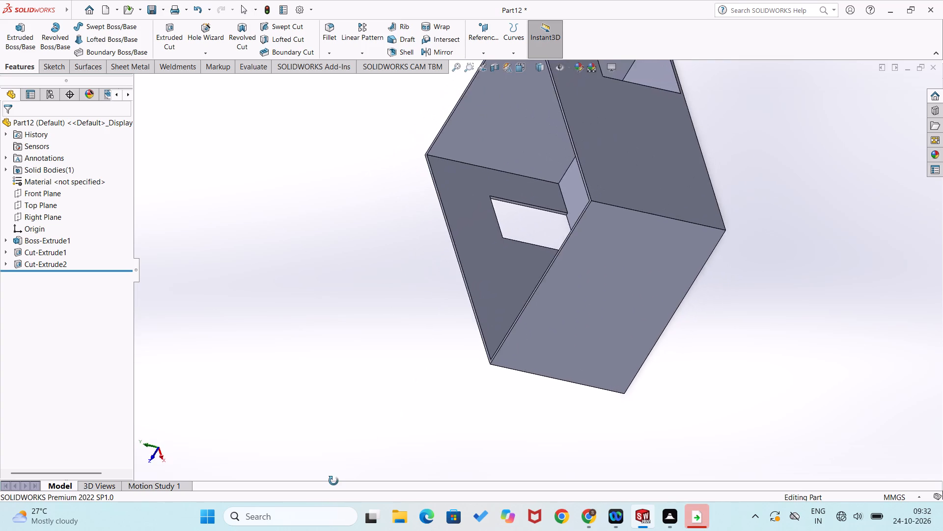
middle_drag(333, 481, 443, 450)
scroll(704, 278, down, 2)
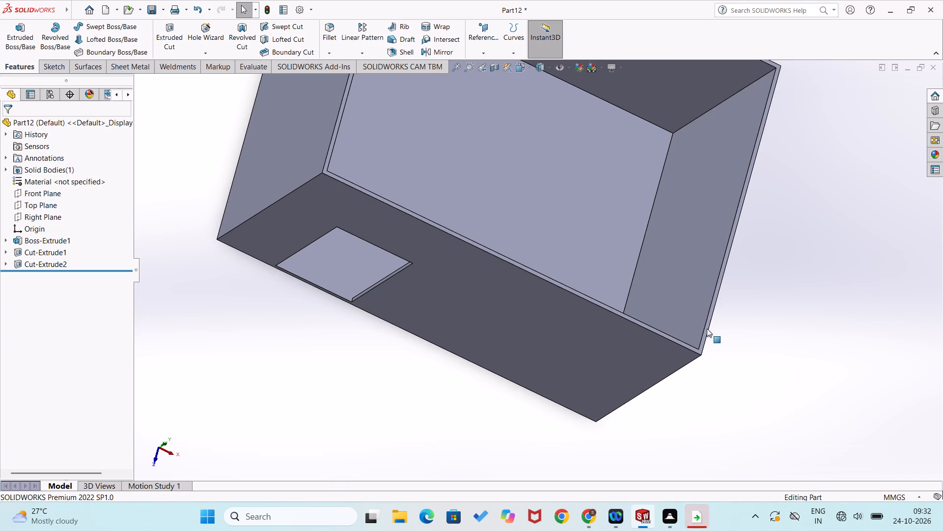
middle_drag(707, 329, 683, 359)
scroll(707, 330, down, 1)
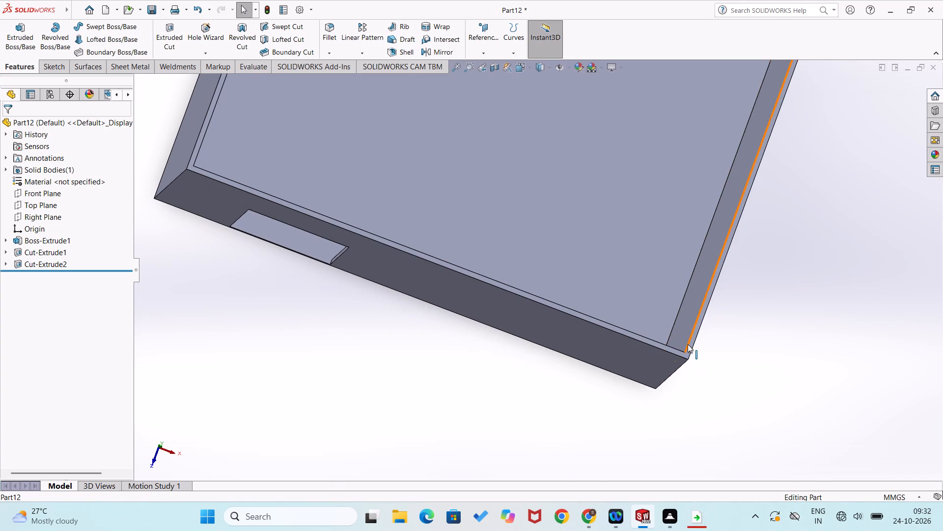
right_click(688, 353)
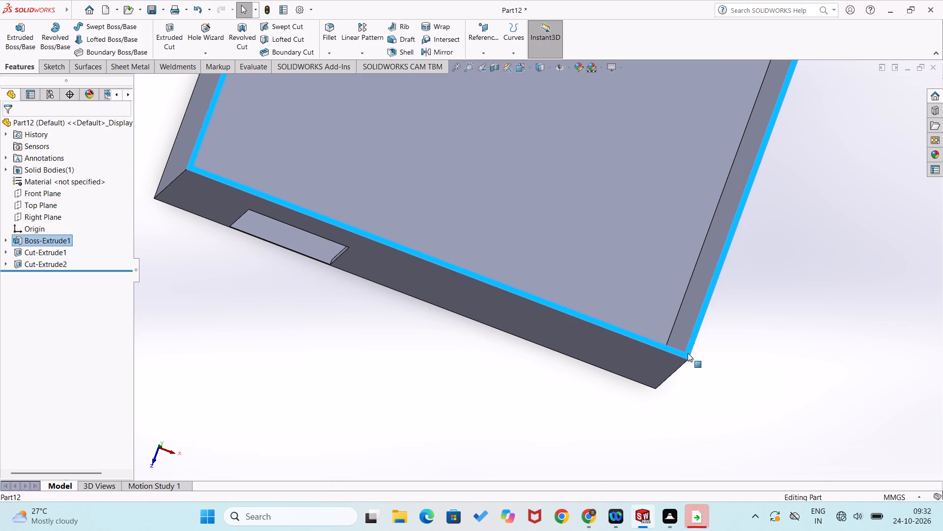
click(707, 287)
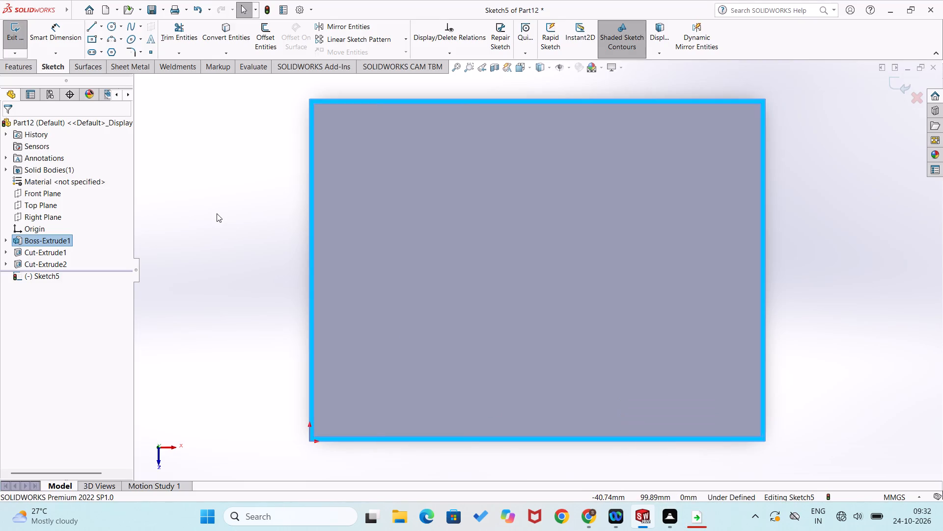
right_drag(219, 194, 165, 368)
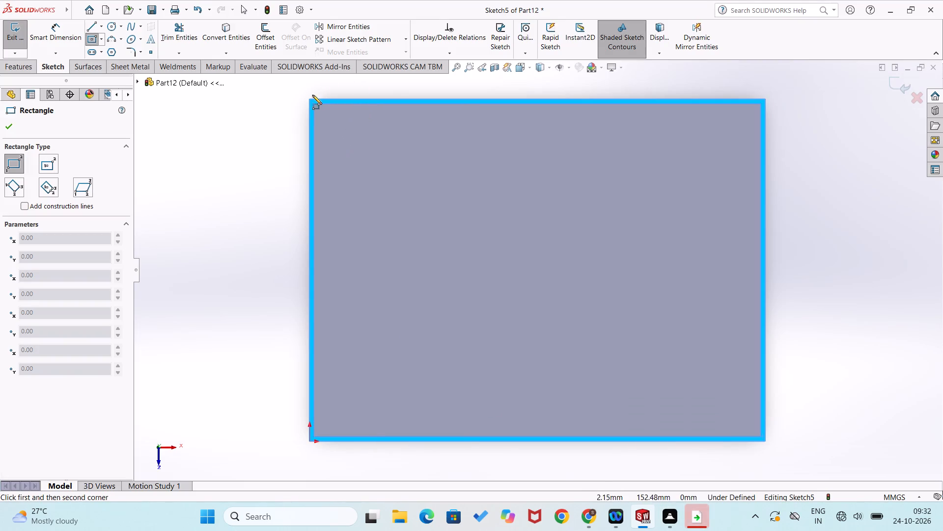
click(310, 101)
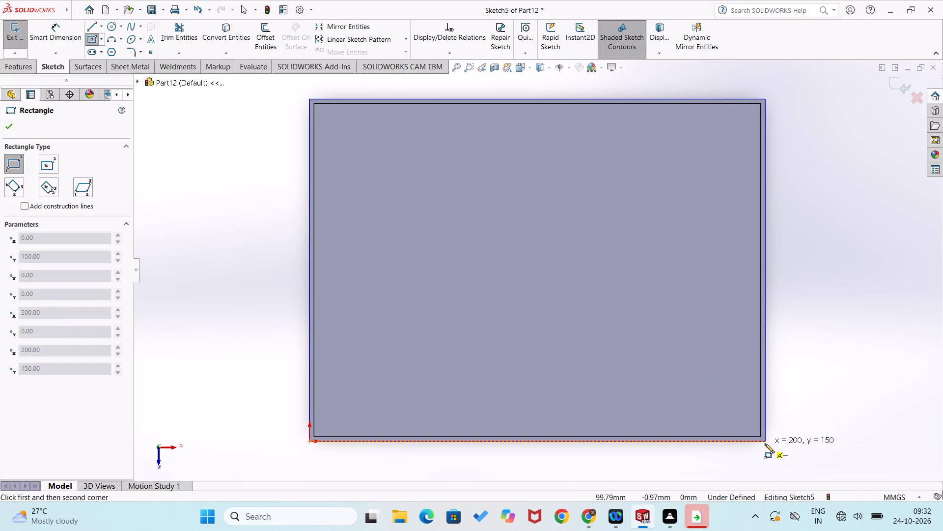
click(764, 440)
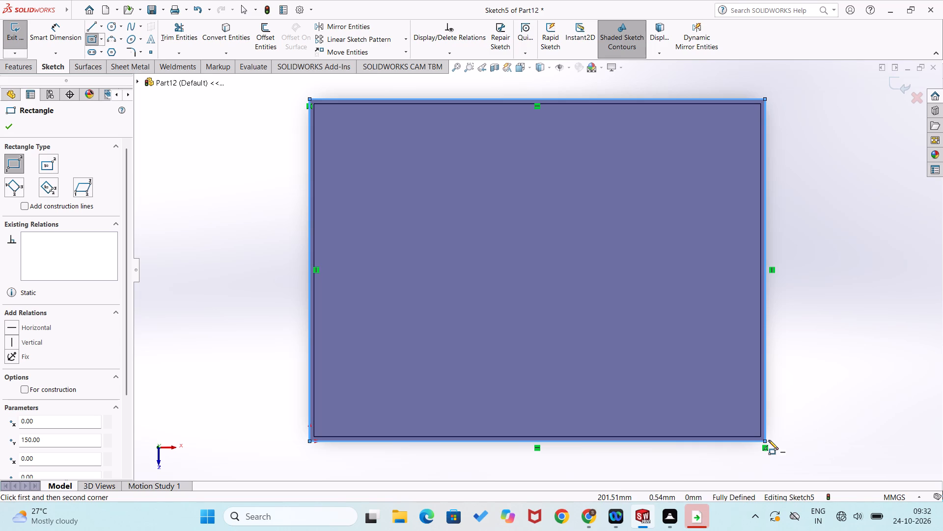
click(231, 276)
key(Escape)
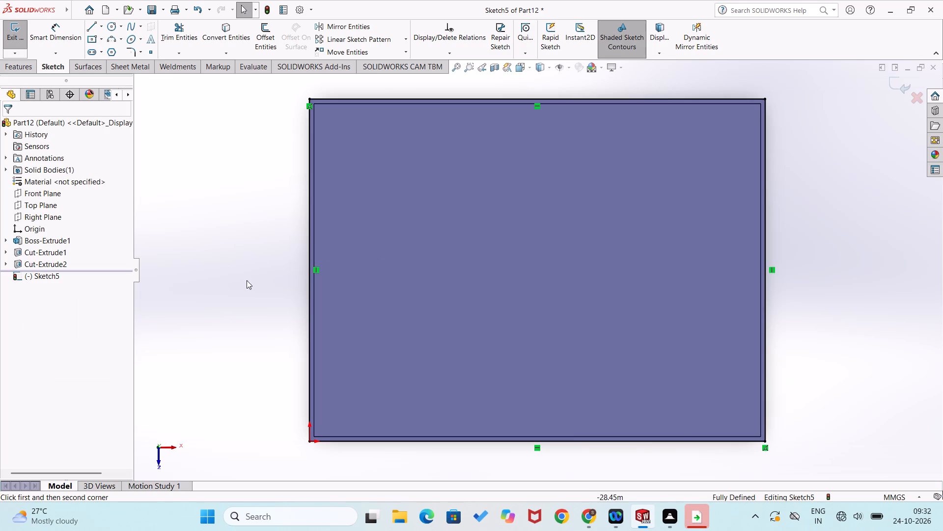
Boss-extrude the rim rectangle 2 mm with the direction reversed into the box, merged with the body, to close its top.
middle_drag(256, 314, 244, 260)
scroll(244, 260, up, 1)
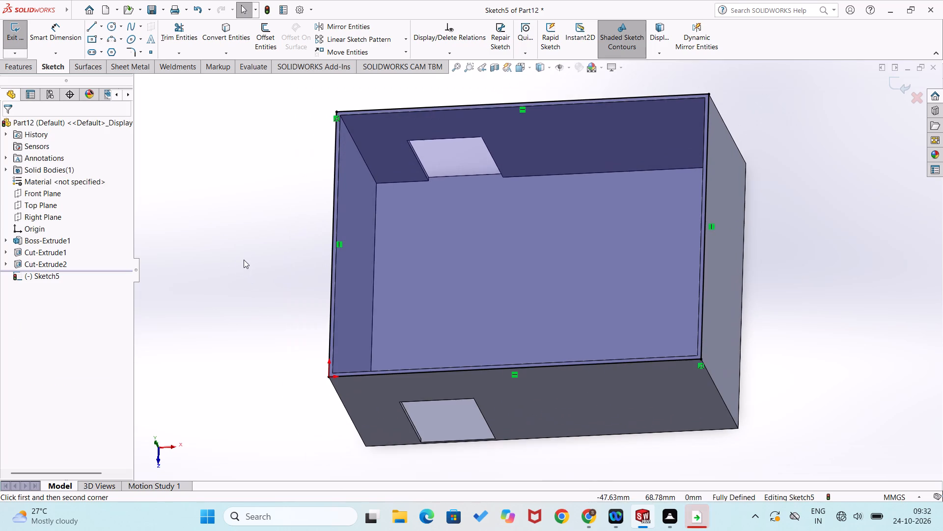
click(18, 65)
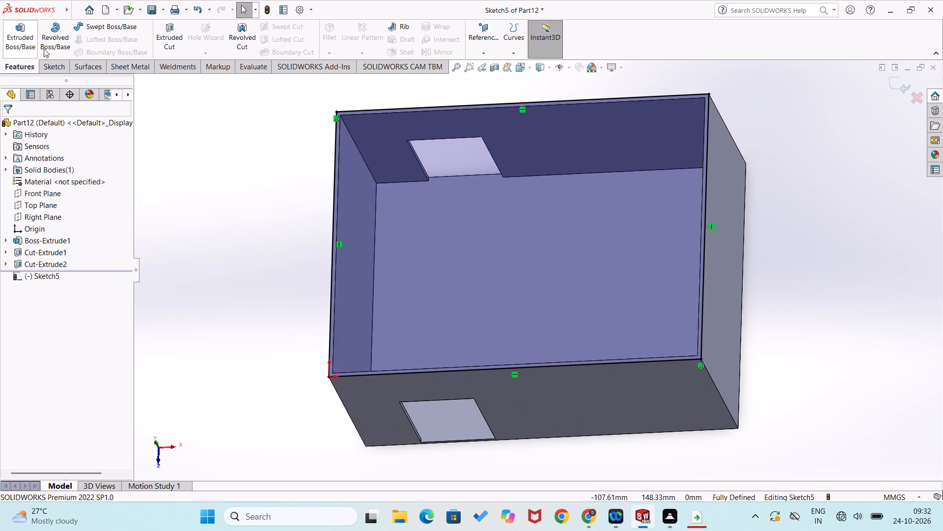
click(26, 45)
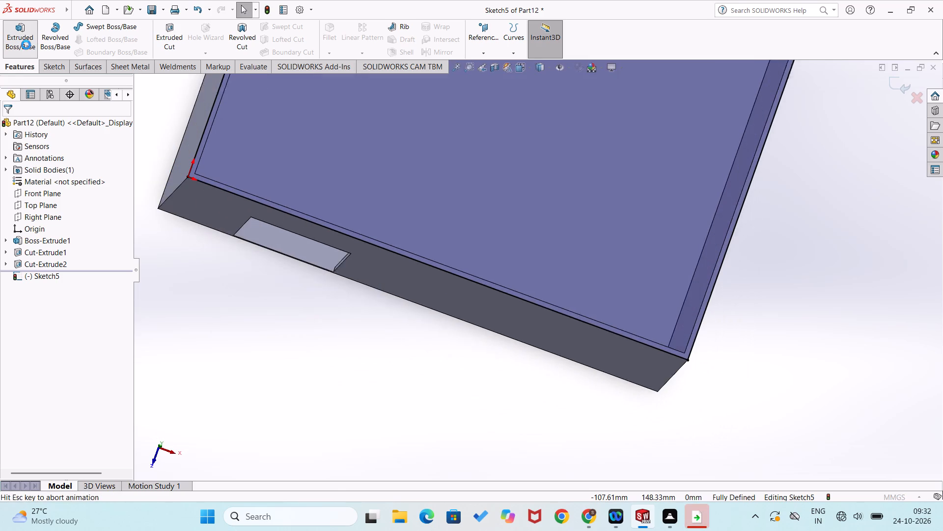
key(2)
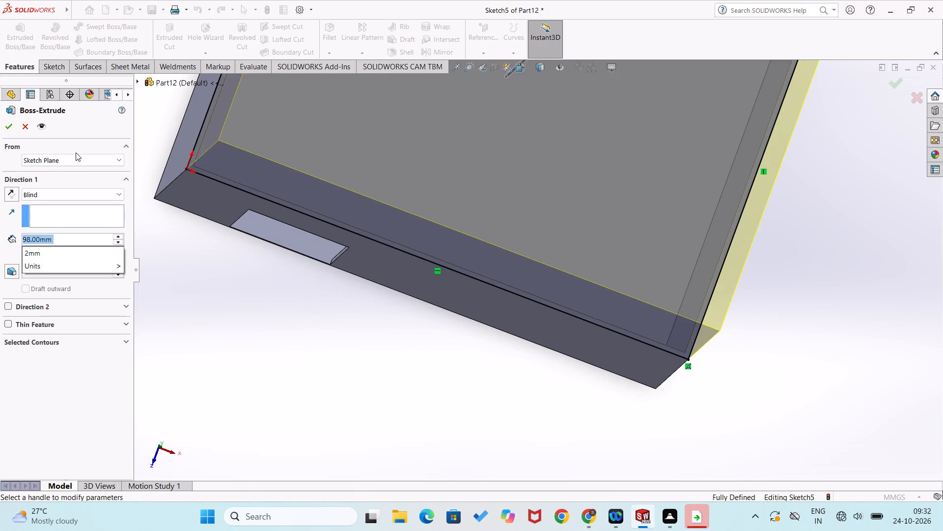
key(Return)
scroll(498, 408, up, 1)
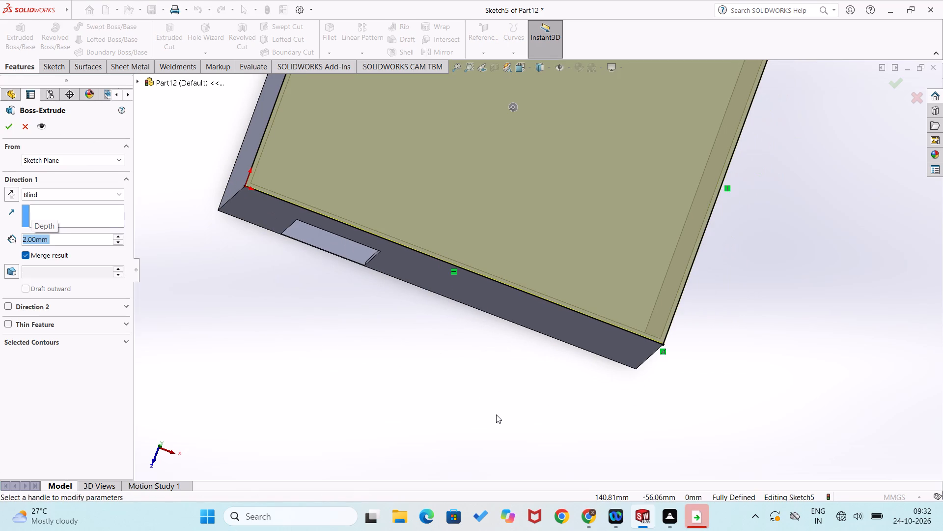
middle_drag(496, 414, 502, 345)
scroll(502, 343, up, 2)
middle_drag(501, 341, 503, 310)
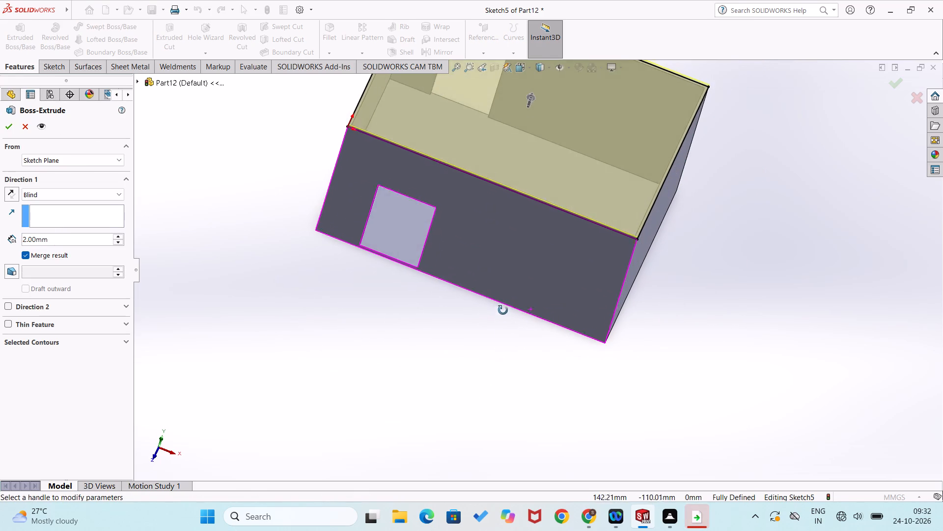
middle_drag(503, 310, 513, 257)
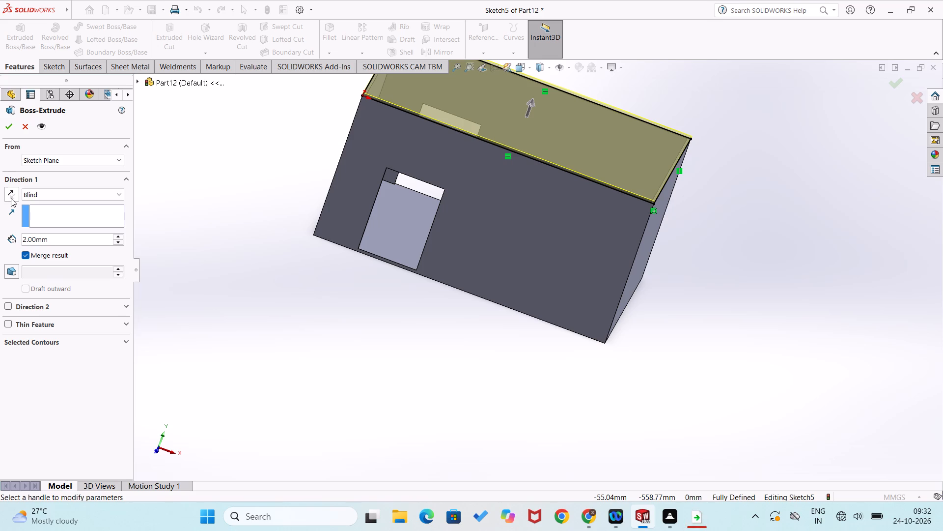
click(10, 190)
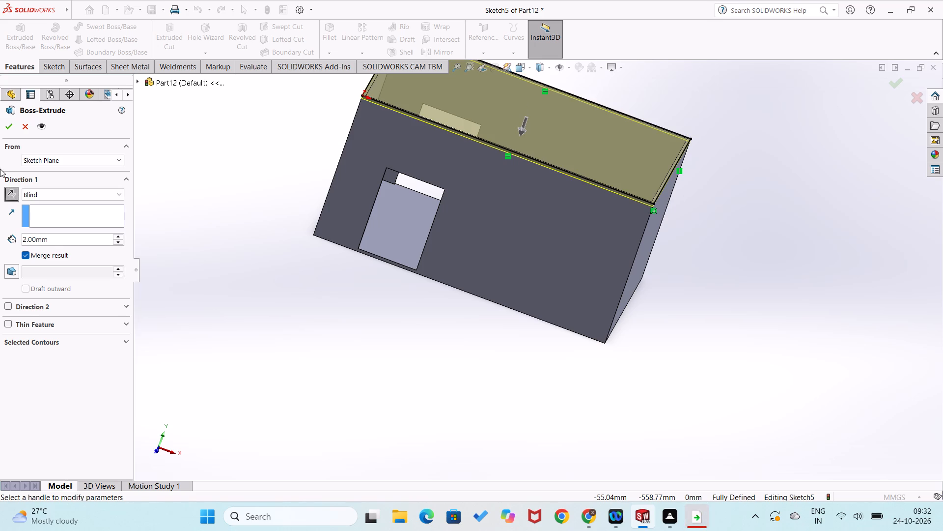
click(8, 124)
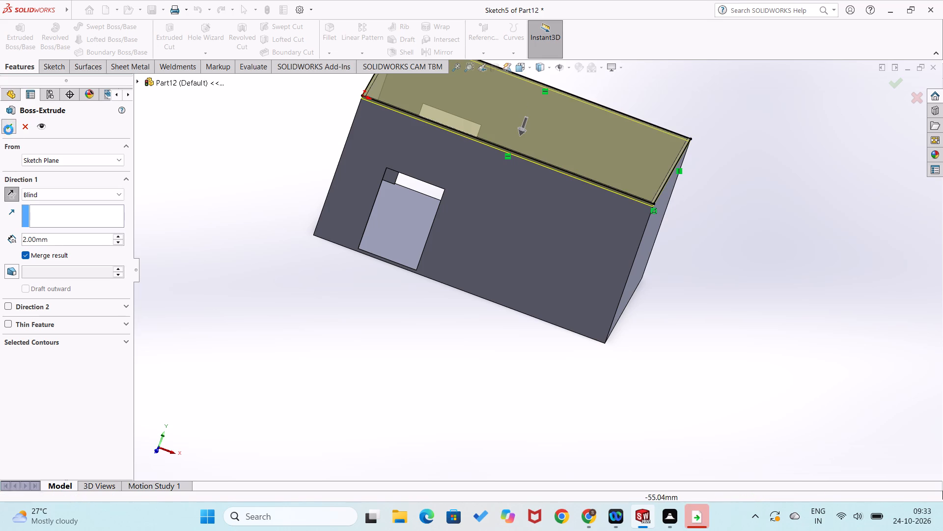
click(264, 345)
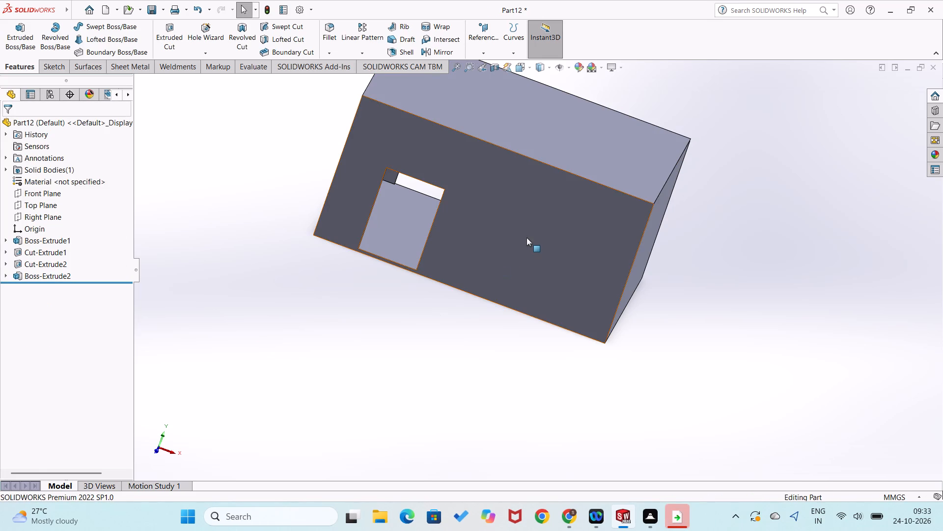
Sketch a corner rectangle about 57 by 36 mm on the box's front face, between the door opening and the right edge.
right_click(518, 237)
click(544, 222)
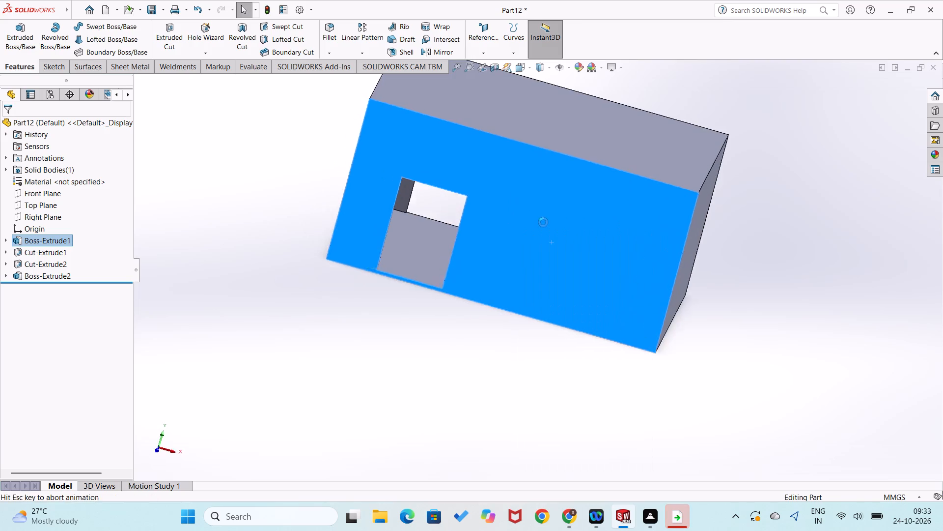
click(270, 236)
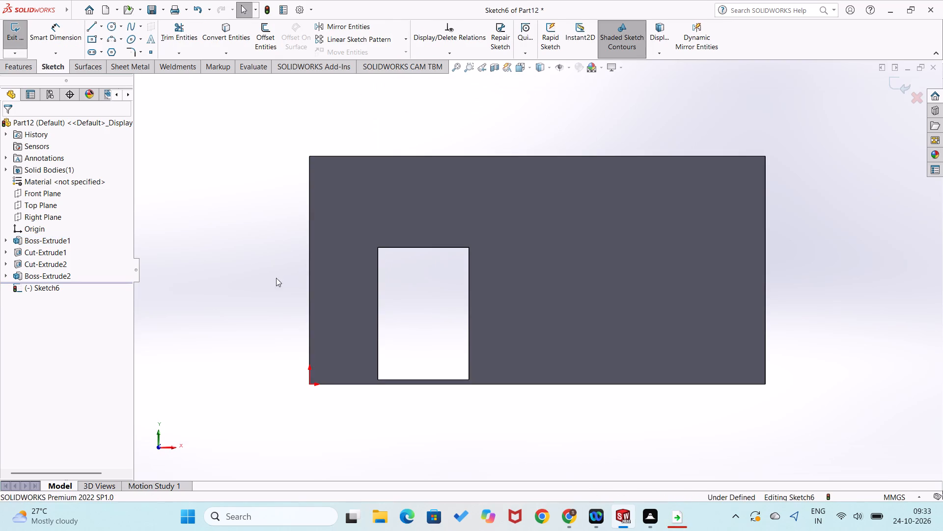
right_drag(255, 227, 231, 324)
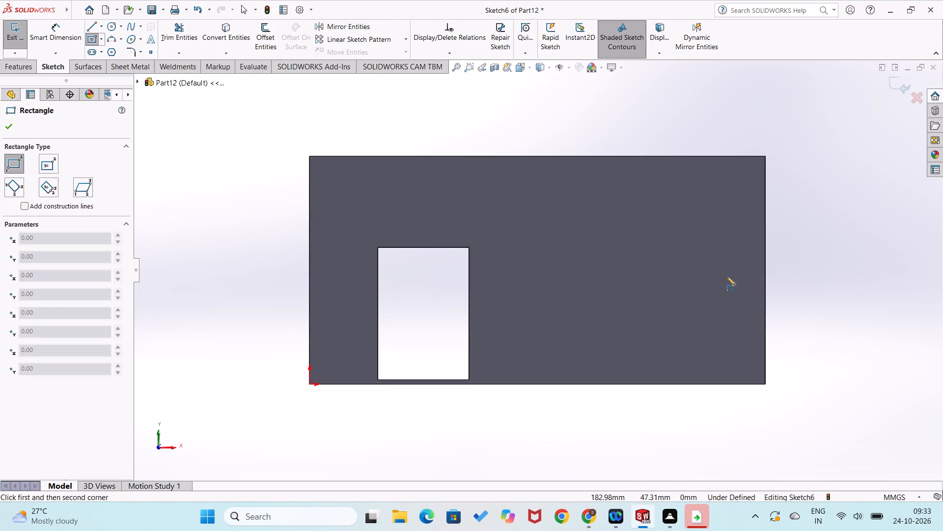
click(586, 311)
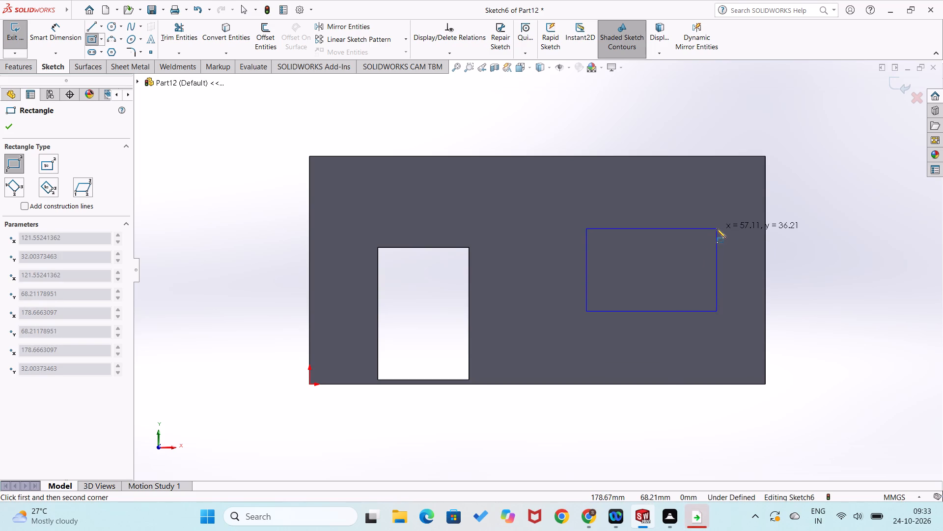
click(717, 229)
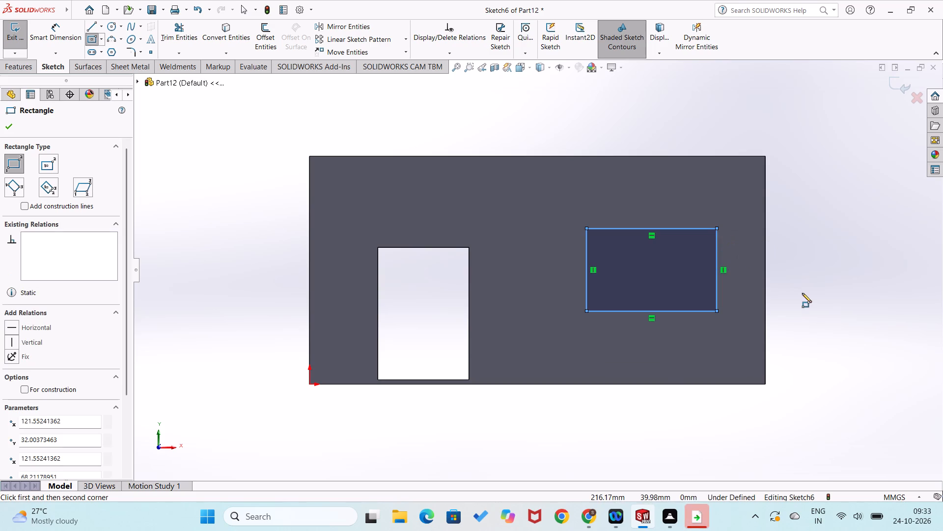
Dimension the rectangle's lower-right corner 30 mm above the front face's lower-right corner, and change that height to 32 mm.
right_drag(802, 294, 808, 156)
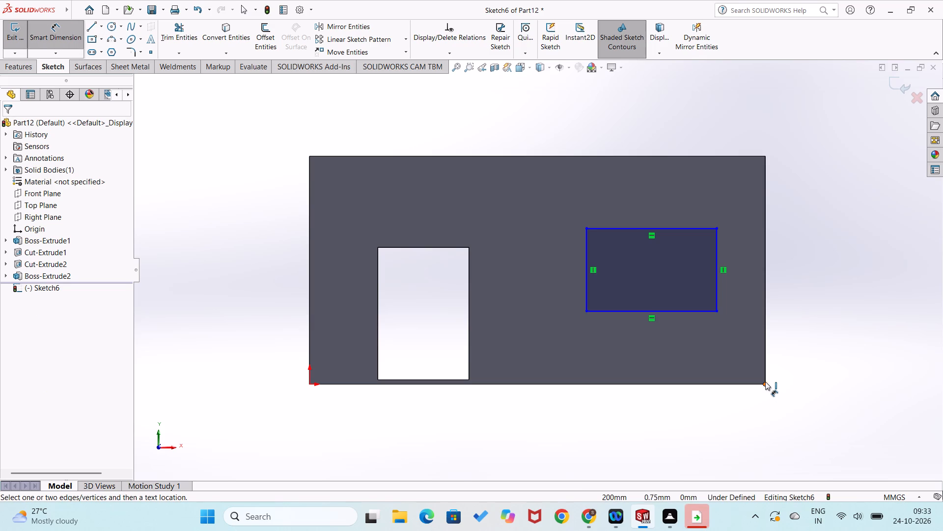
click(765, 384)
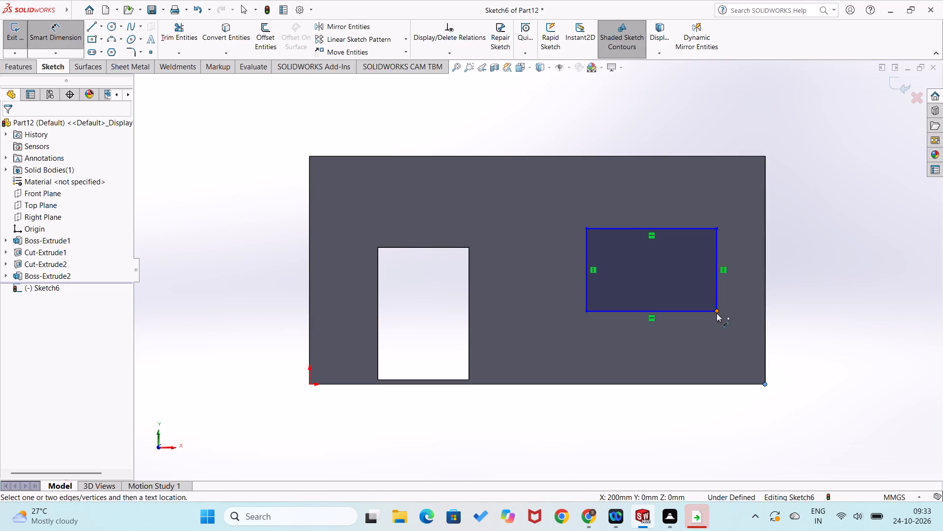
click(717, 313)
click(813, 324)
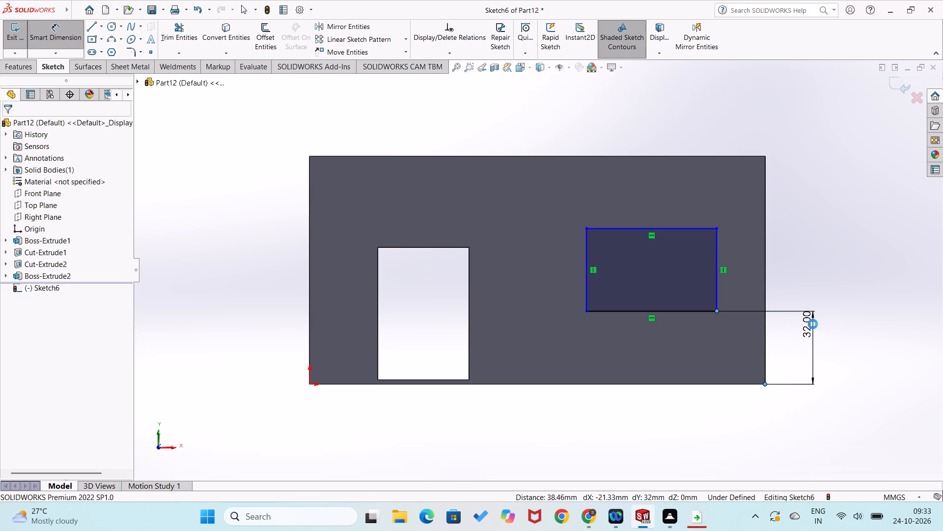
text(30)
key(Return)
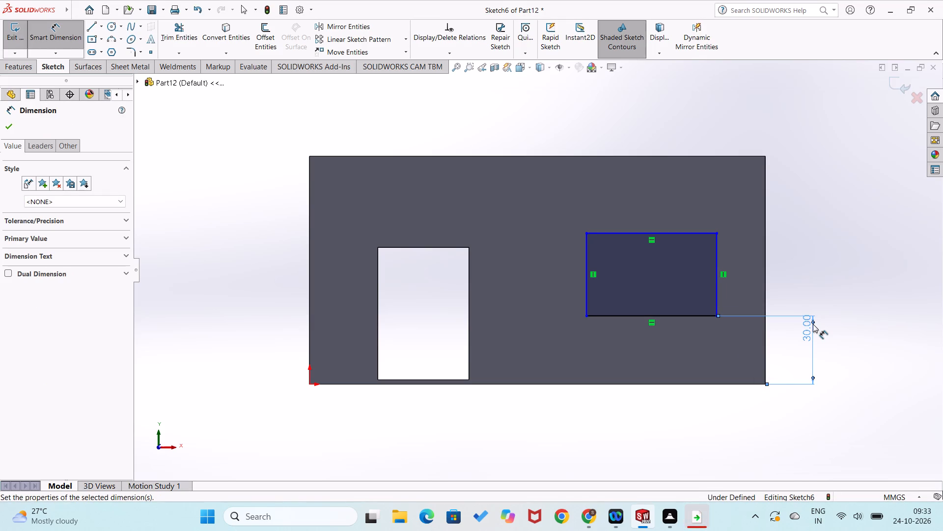
double_click(814, 342)
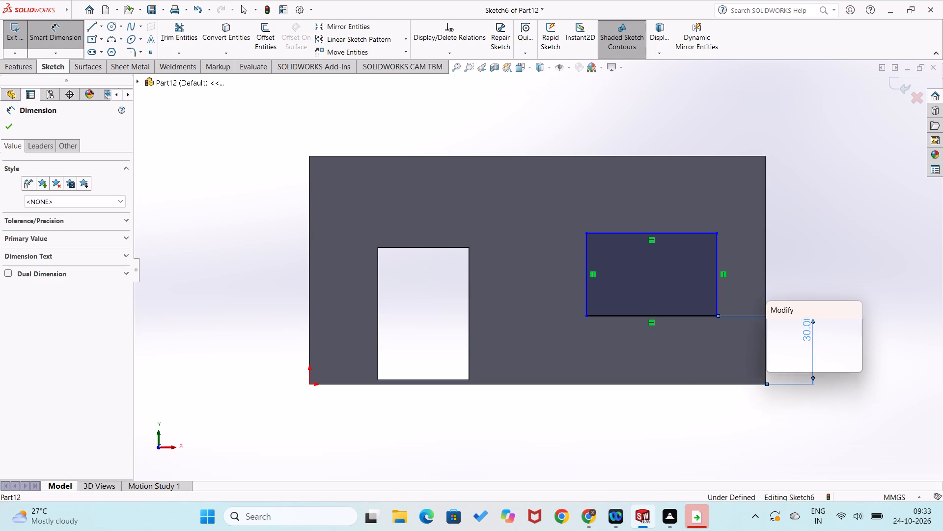
text(32)
key(Return)
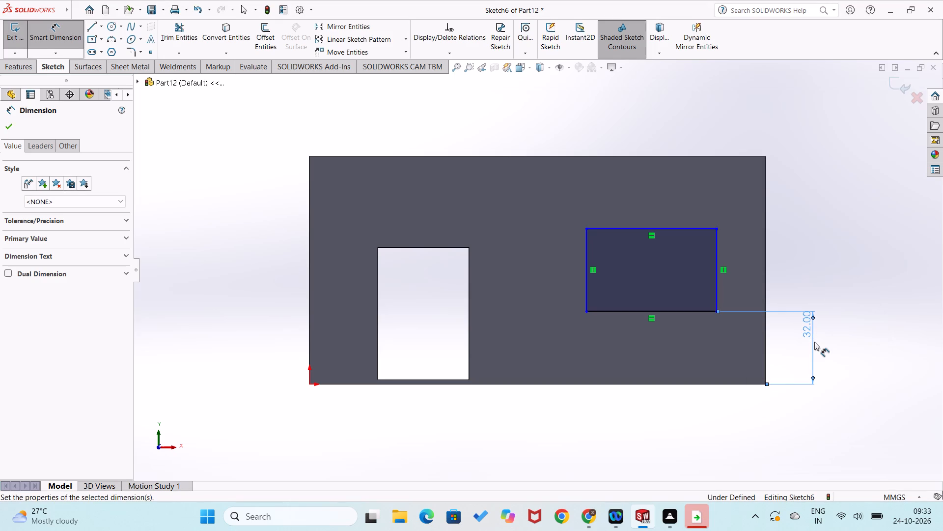
click(801, 286)
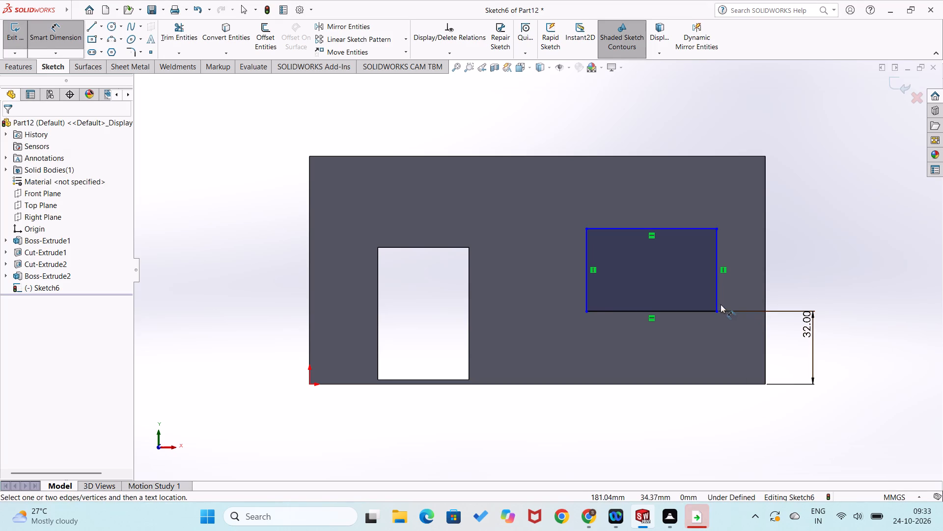
Dimension the front-face rectangle 35 mm high and 50 mm wide.
click(718, 302)
click(740, 292)
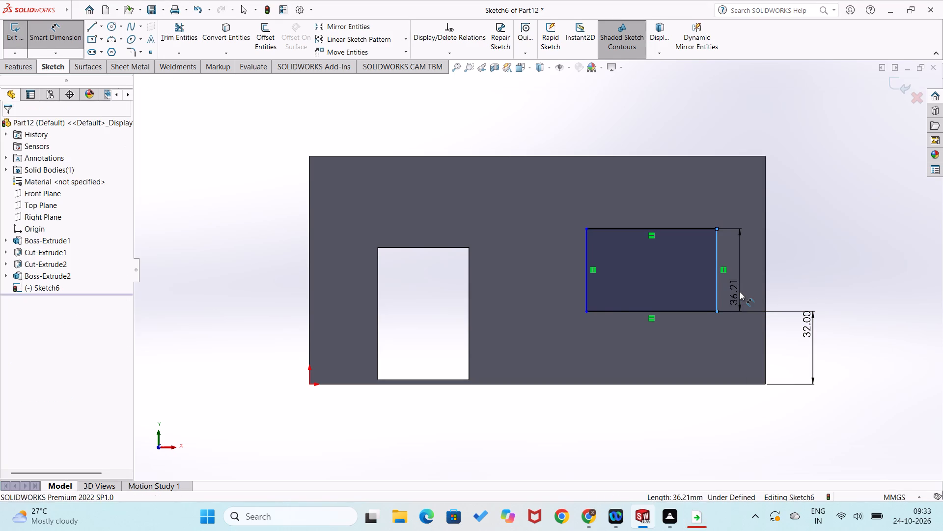
text(35)
key(Return)
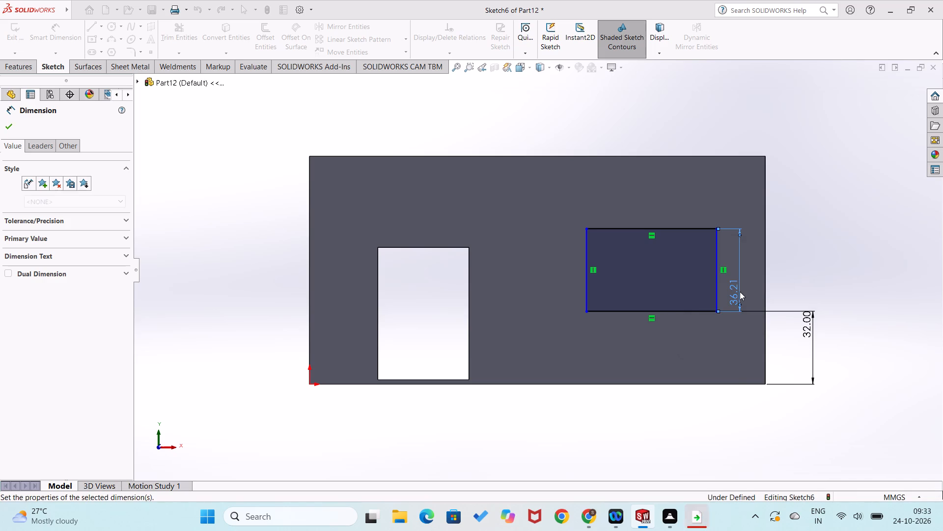
click(816, 245)
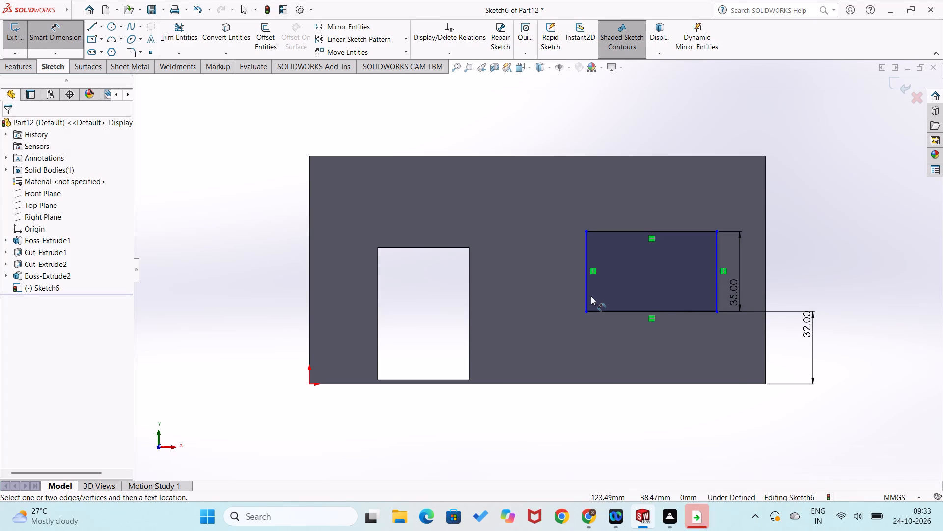
click(600, 313)
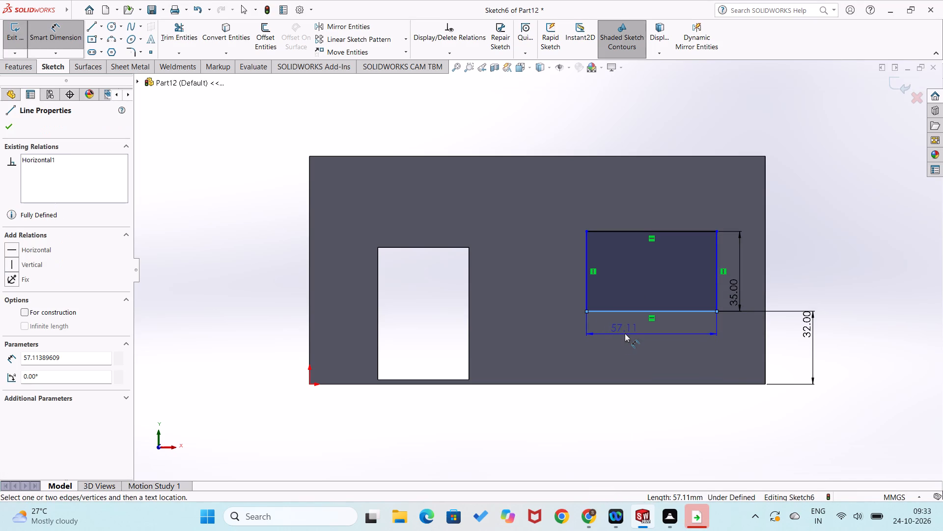
click(625, 333)
key(5)
key(0)
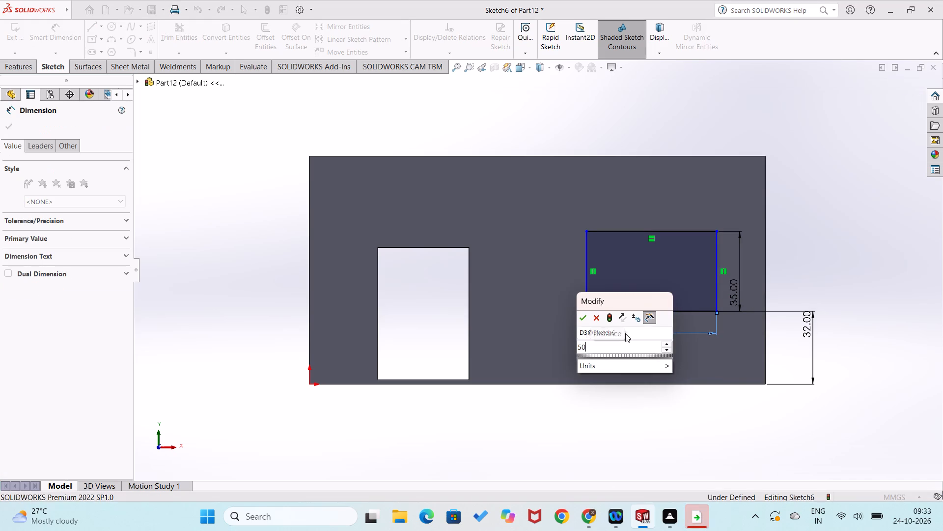
key(Return)
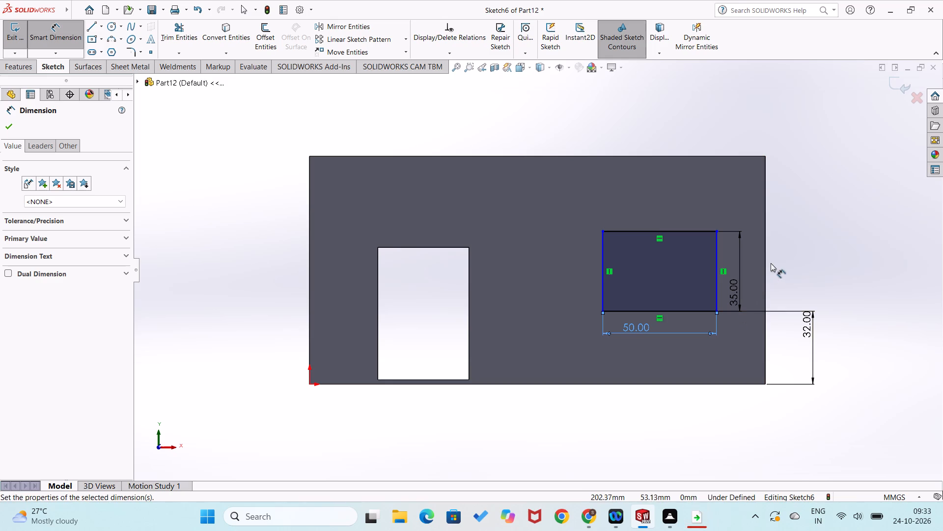
click(781, 248)
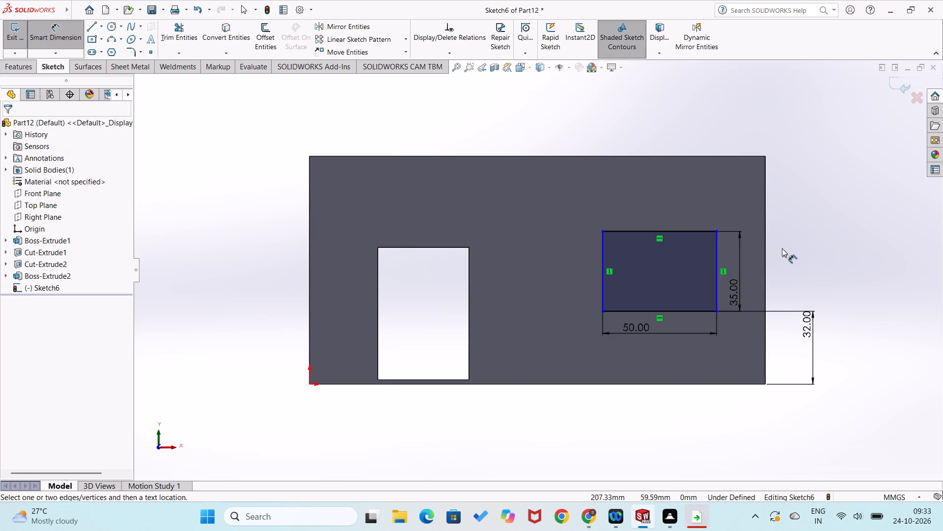
Dimension the rectangle's lower-right corner 20 mm horizontally from the front face's lower-right corner.
click(767, 385)
click(751, 402)
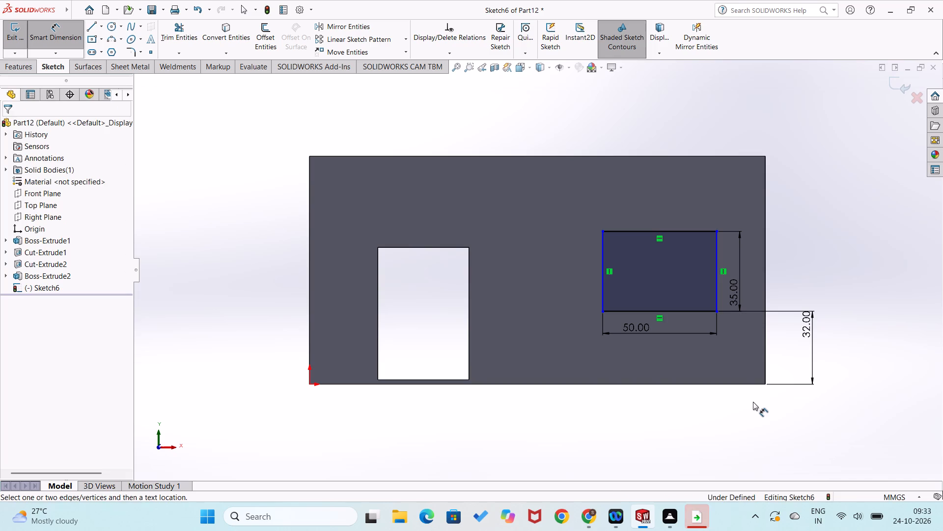
click(767, 384)
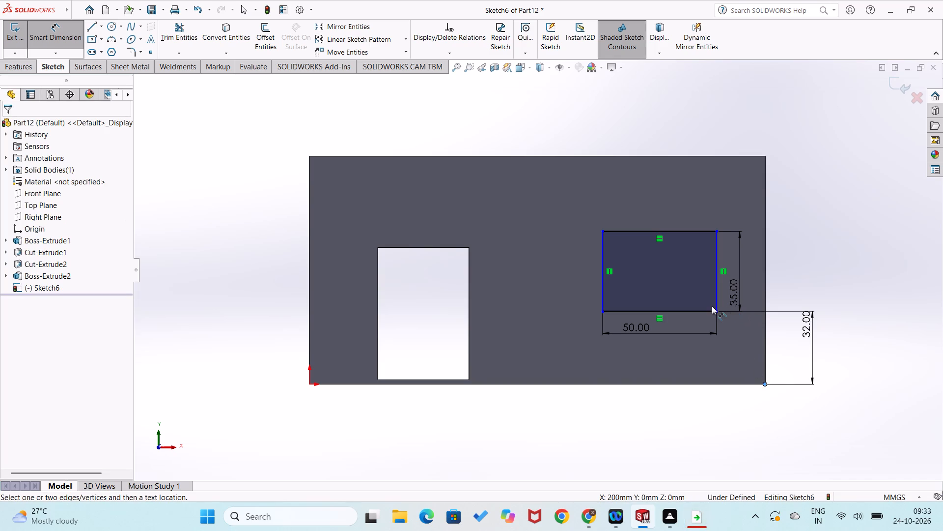
click(716, 311)
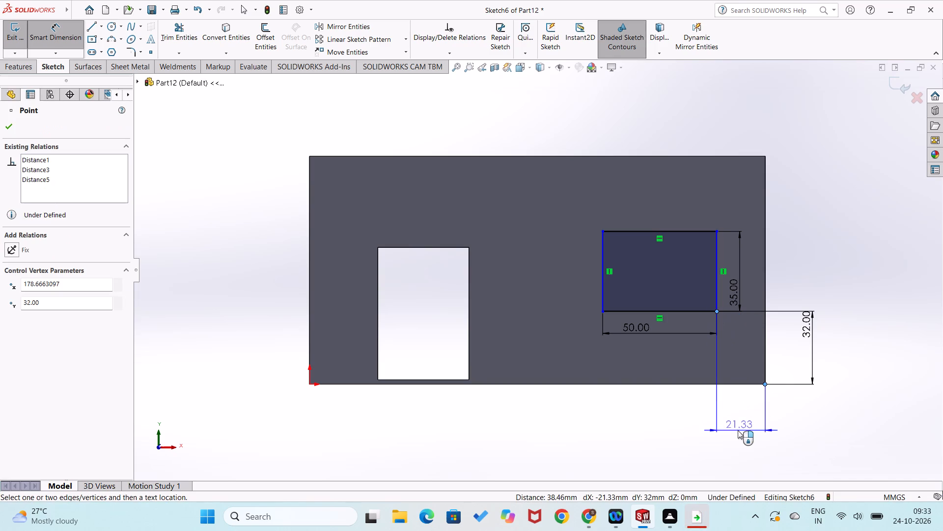
click(736, 419)
text(20)
key(Return)
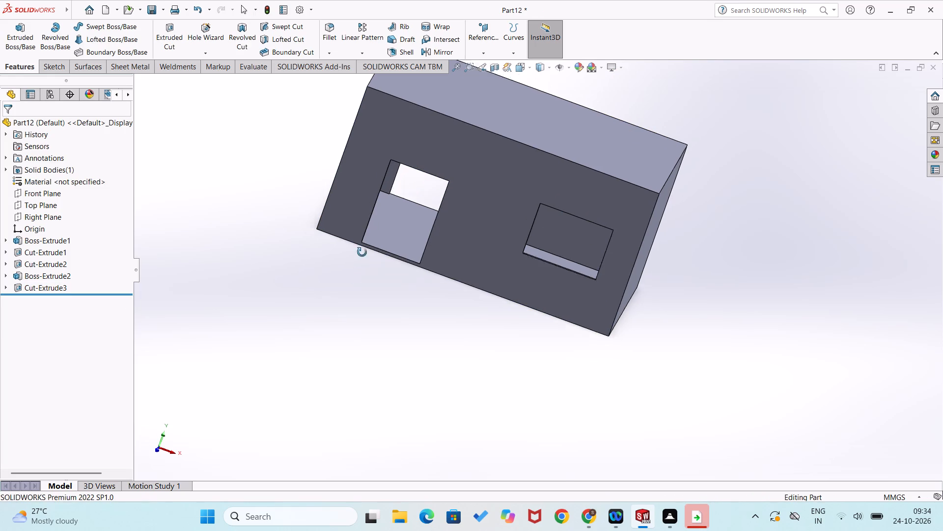
Sketch two side-by-side, aligned corner rectangles about 44 mm high on the box's right side face, the second about 49 mm wide.
middle_drag(362, 252, 285, 474)
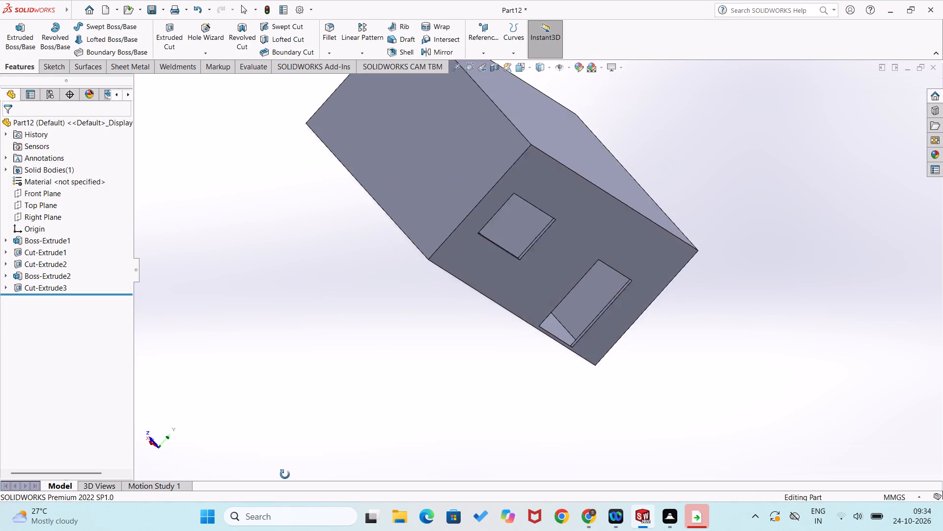
middle_drag(285, 474, 522, 515)
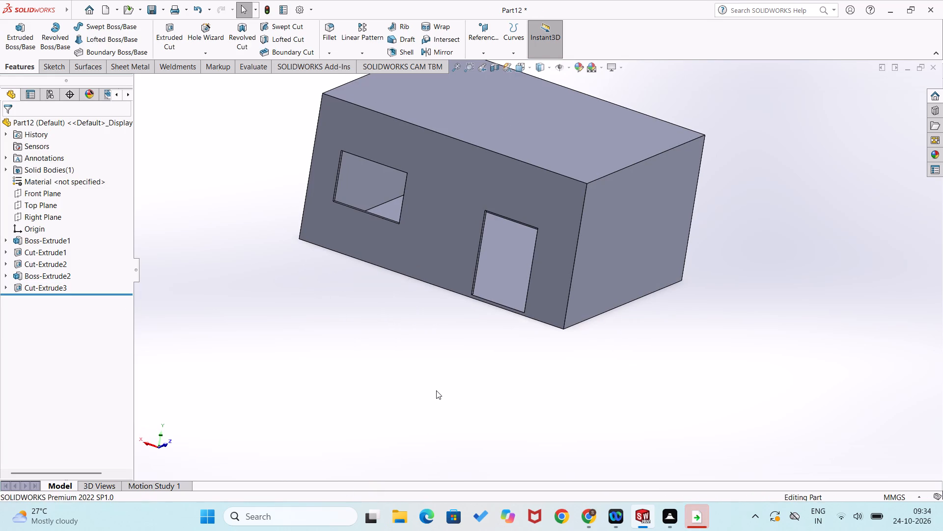
key(ctrl+7)
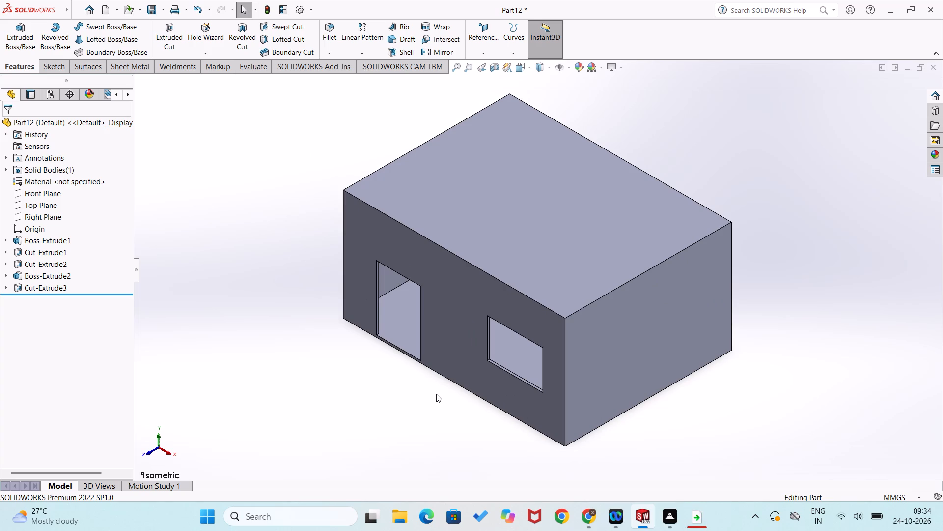
right_click(638, 345)
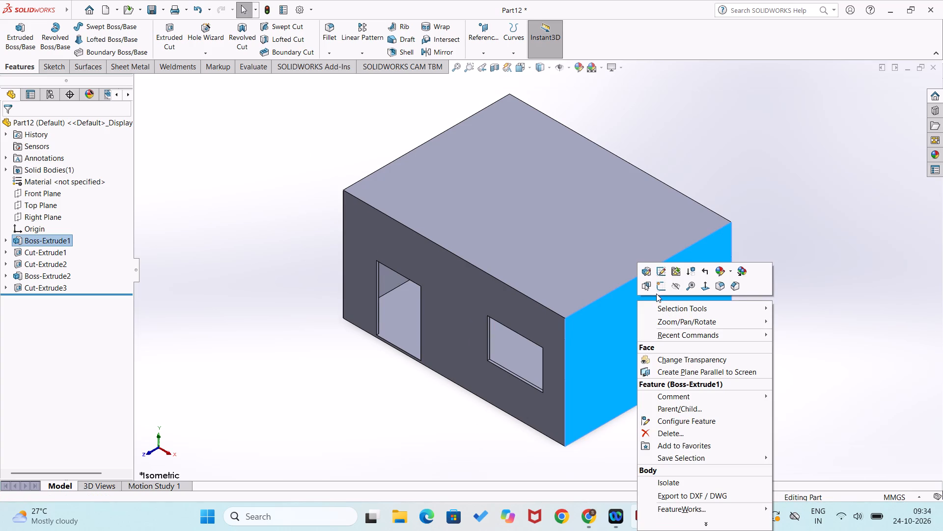
click(664, 287)
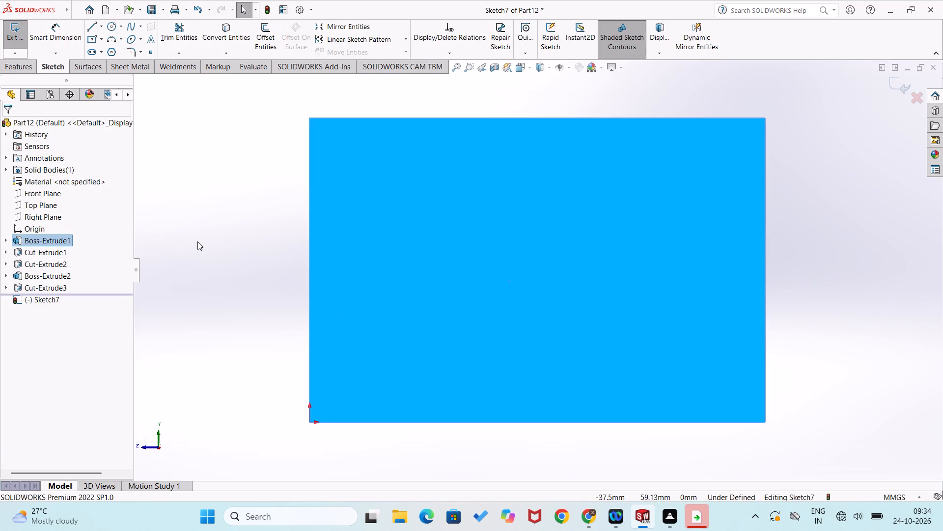
right_drag(204, 237, 207, 305)
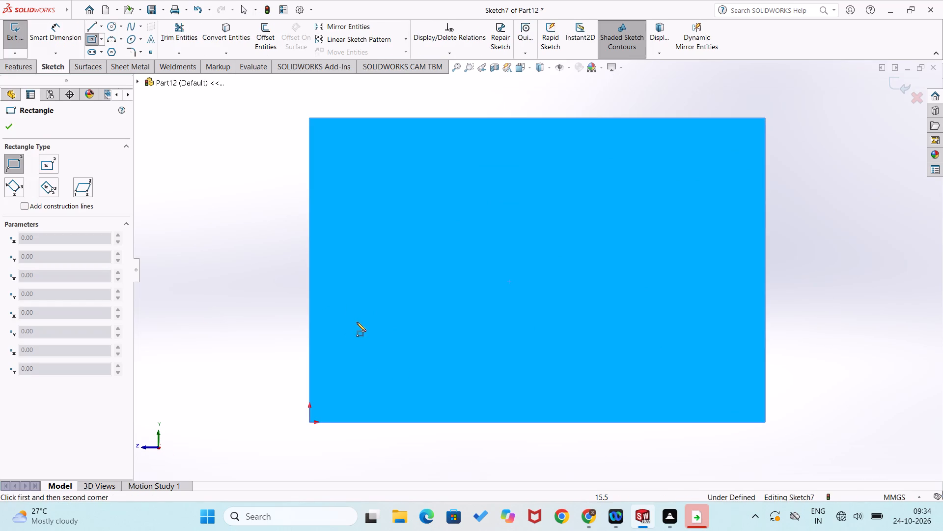
click(354, 331)
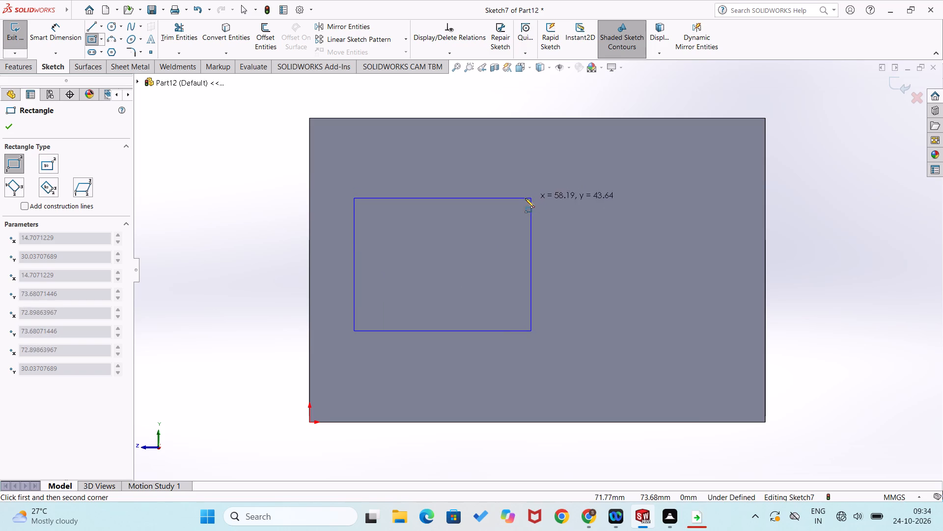
click(521, 198)
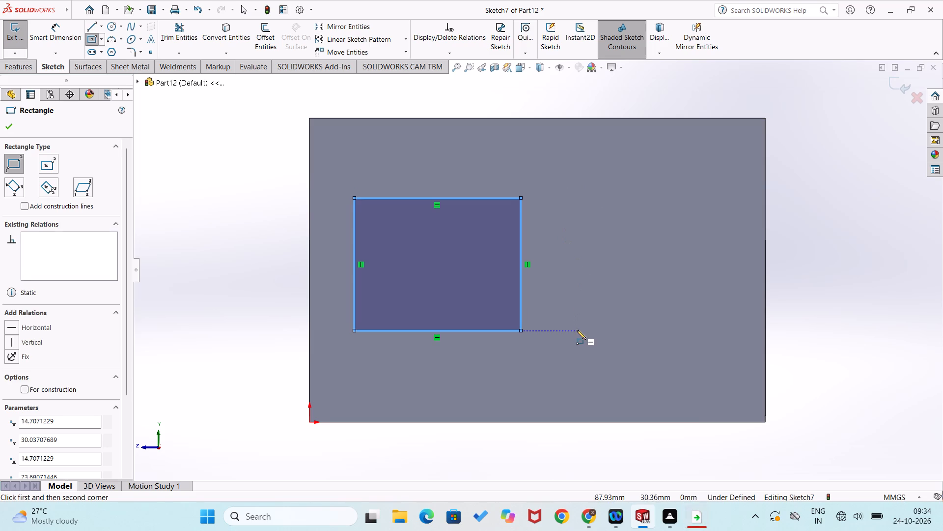
click(577, 330)
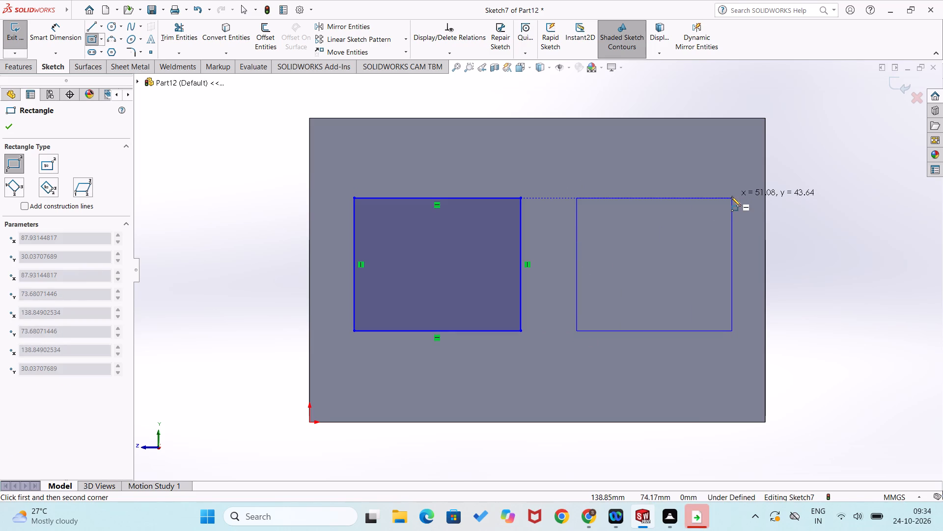
click(727, 197)
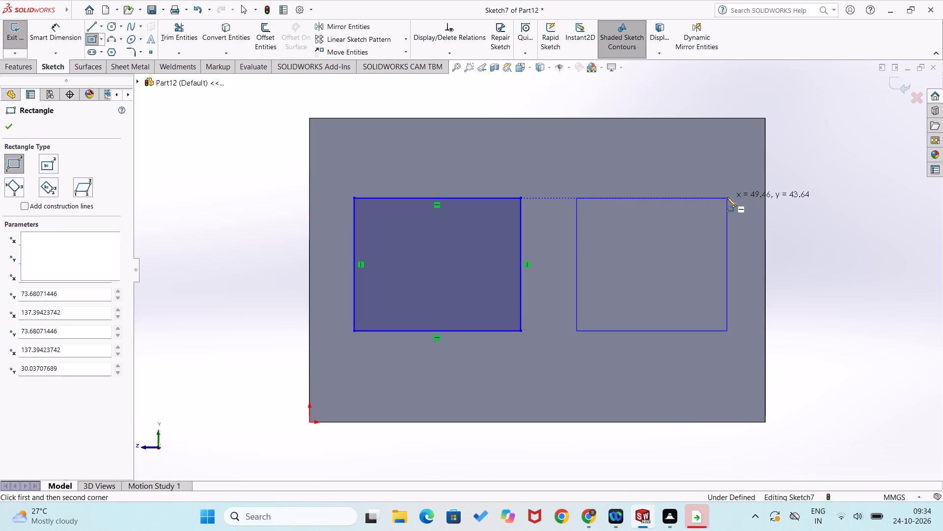
Dimension the left rectangle's lower-left corner 15 mm horizontally from the side face's lower-left corner at the origin.
right_drag(273, 311, 266, 227)
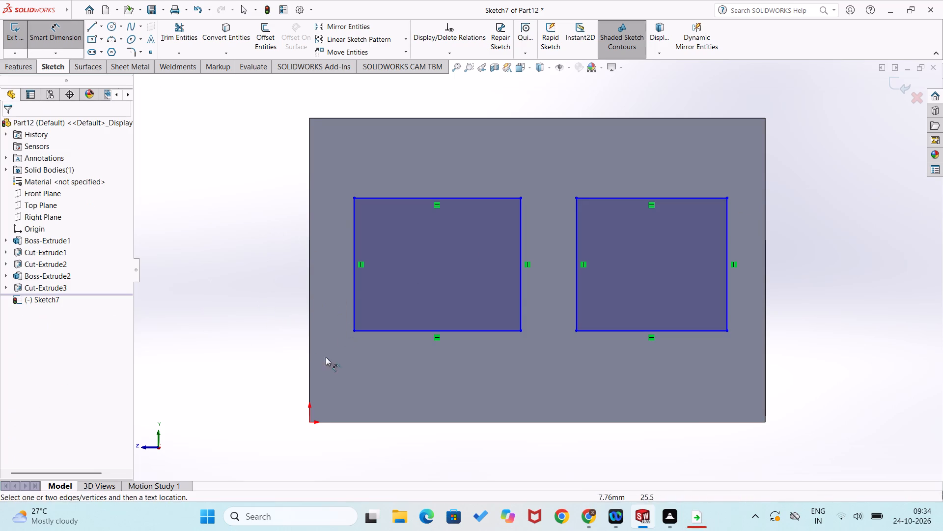
click(310, 422)
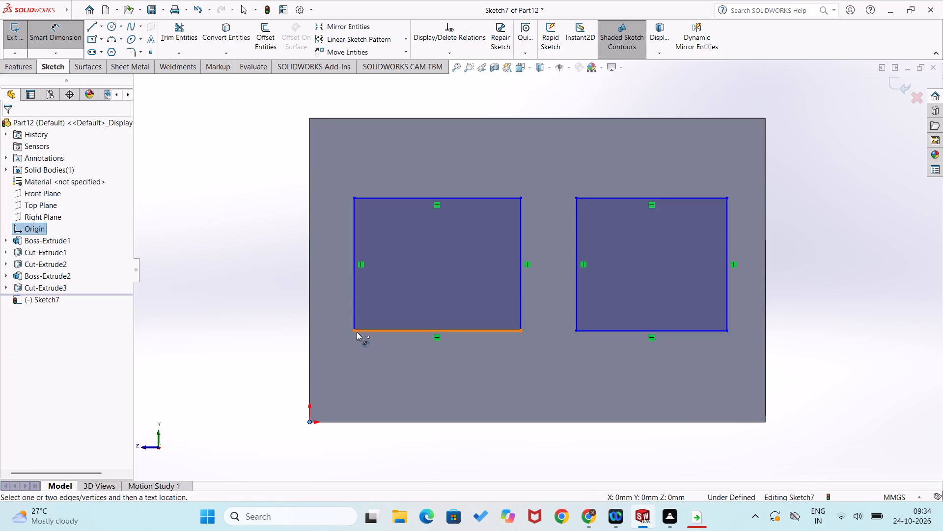
click(354, 330)
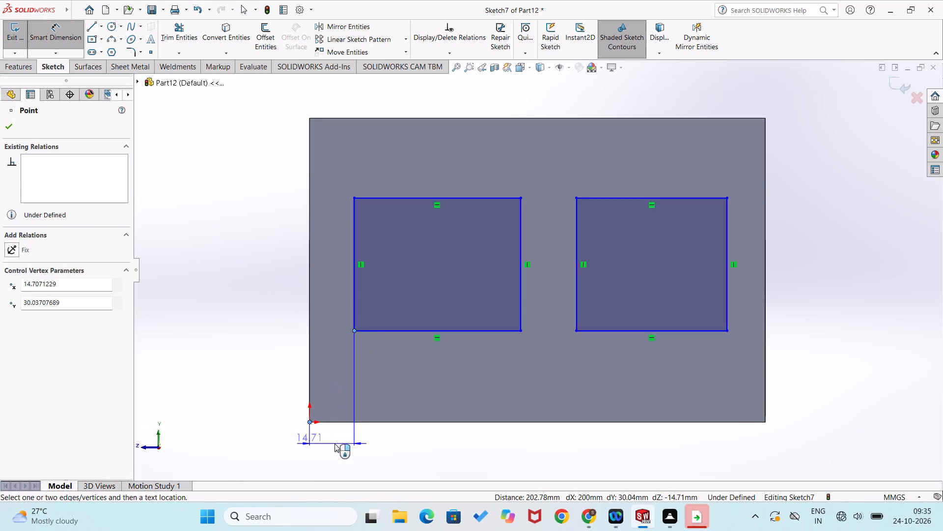
click(334, 443)
text(15)
key(Return)
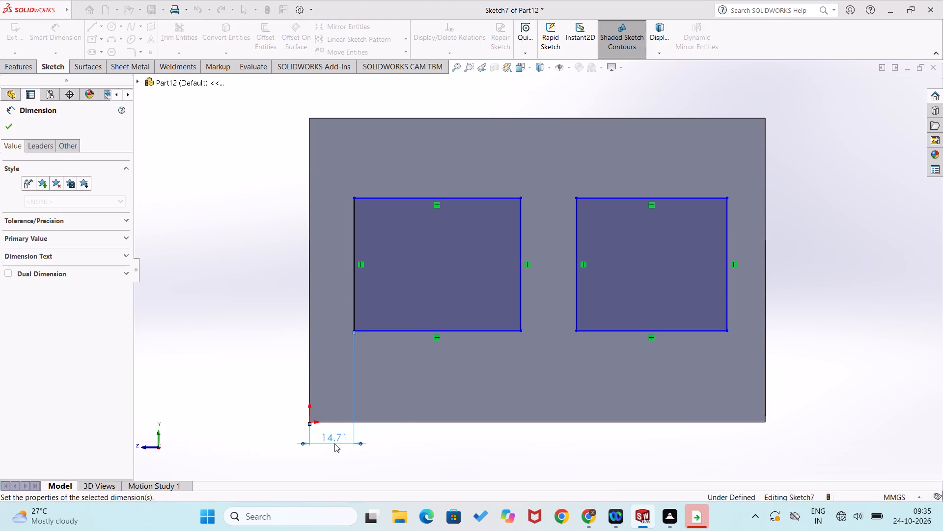
click(815, 339)
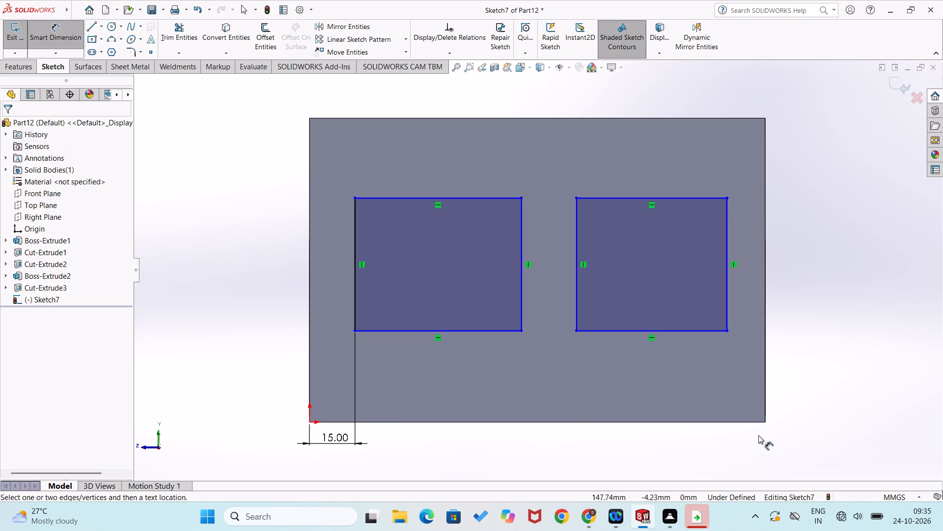
Dimension the right rectangle's lower-right corner 15 mm horizontally from the side face's lower-right corner.
click(765, 424)
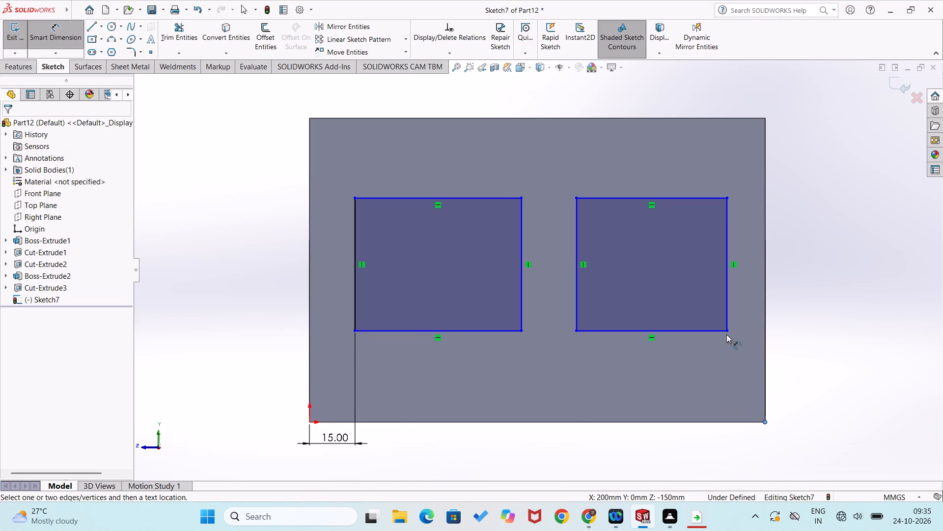
click(727, 333)
click(740, 450)
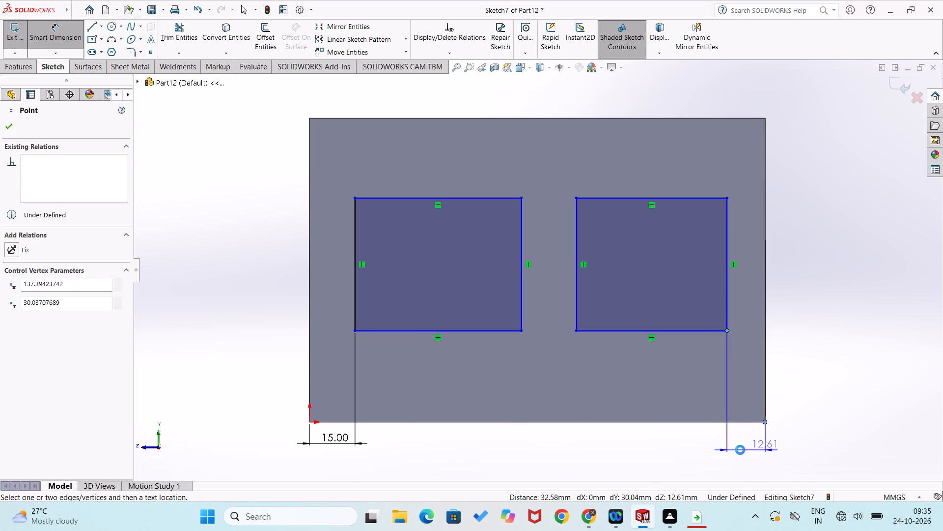
text(15)
key(Return)
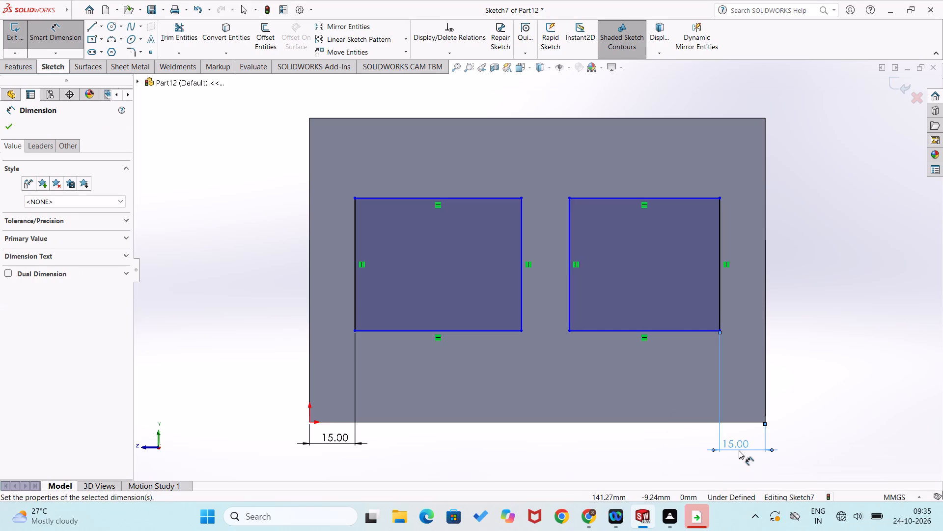
click(790, 283)
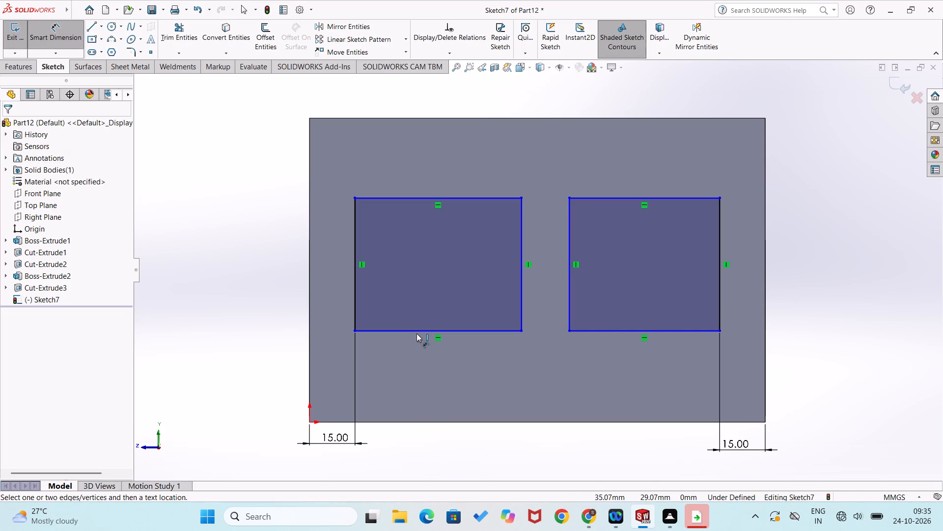
Dimension the left rectangle 50 mm wide and the right rectangle 55 mm wide along their bottom edges.
click(416, 333)
click(407, 371)
text(50)
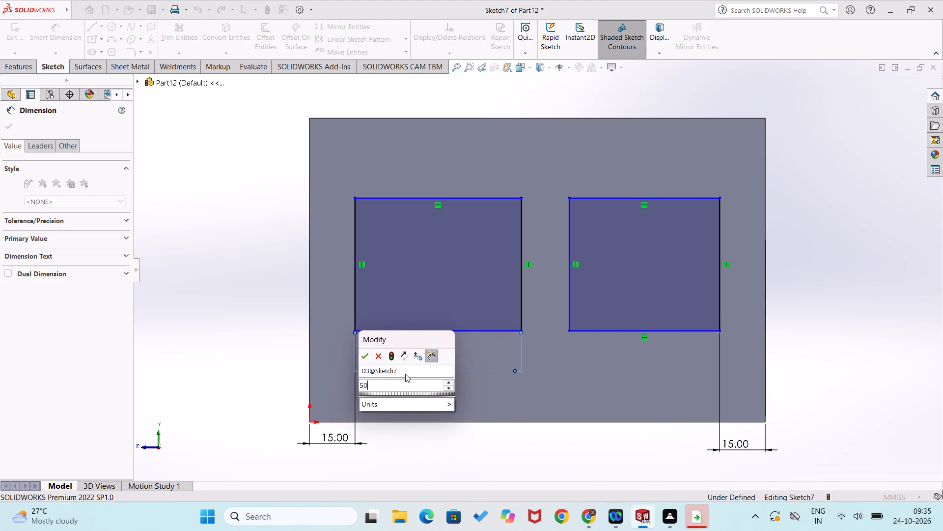
key(Return)
click(618, 329)
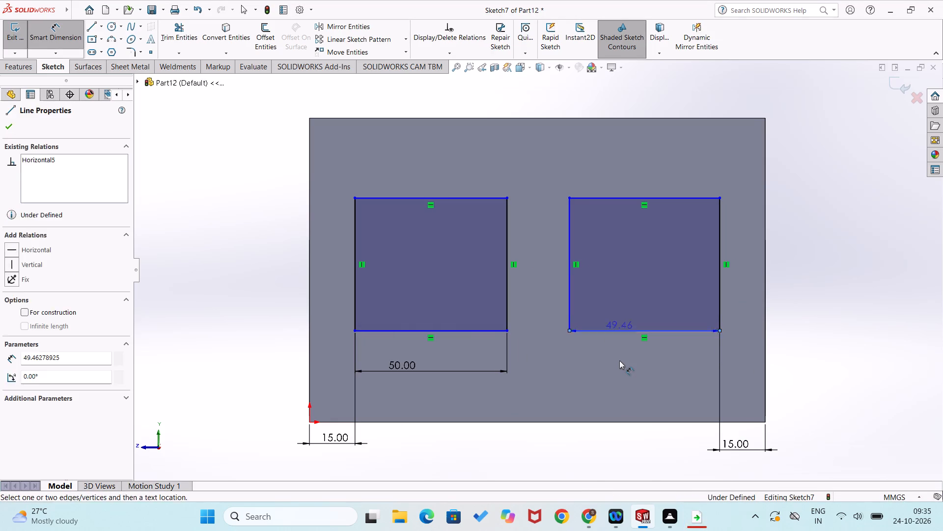
click(619, 360)
text(55)
key(Return)
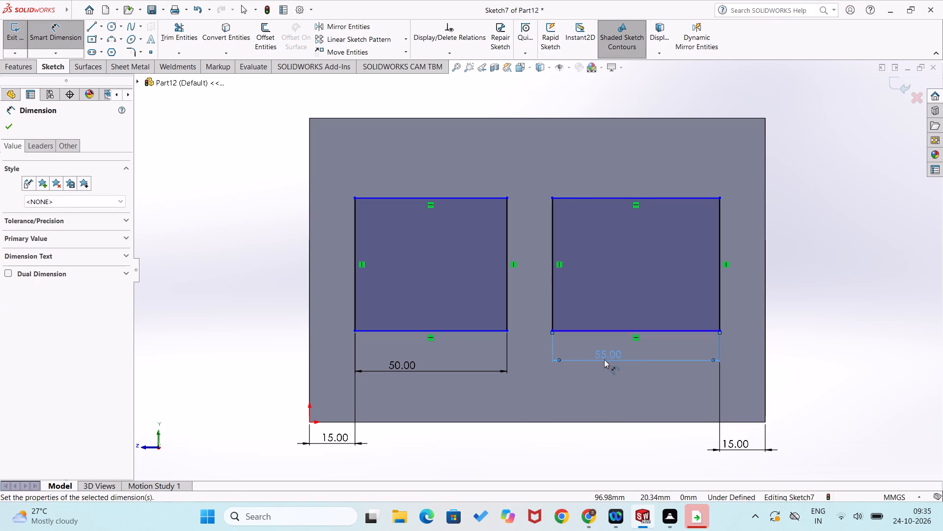
Set the widths of the right and left rectangles to 53 mm each.
double_click(604, 358)
text(53)
key(Return)
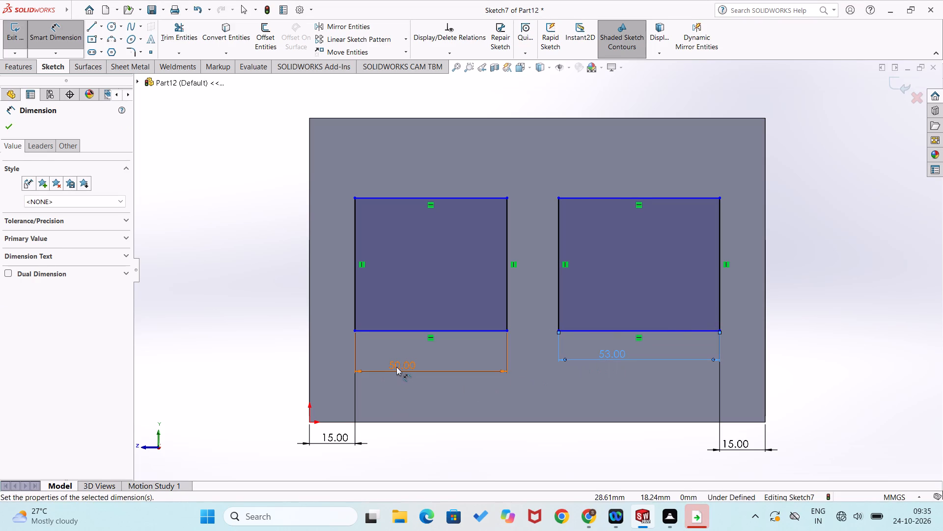
double_click(396, 367)
text(53)
key(Return)
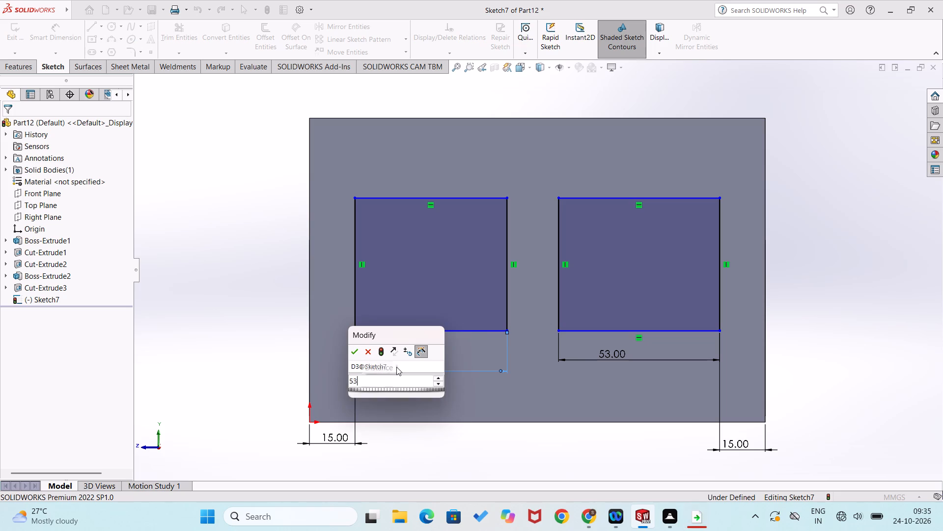
click(148, 319)
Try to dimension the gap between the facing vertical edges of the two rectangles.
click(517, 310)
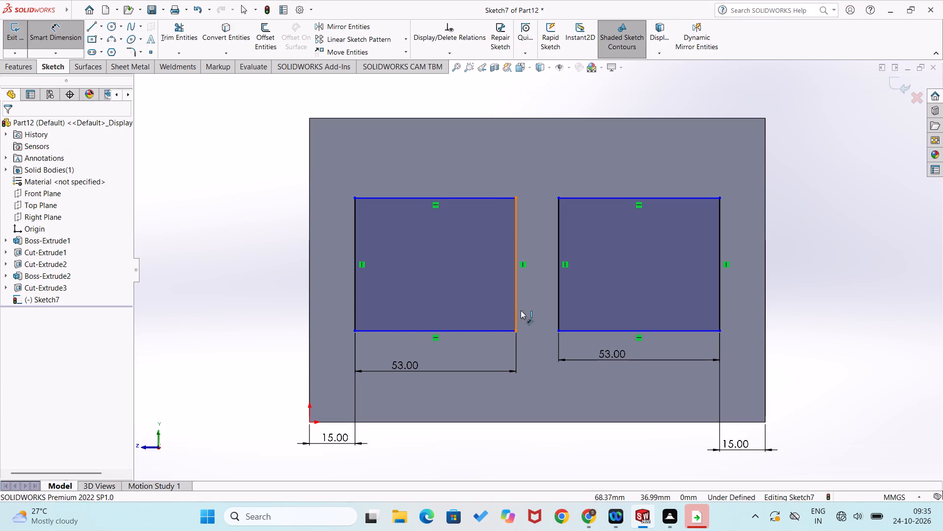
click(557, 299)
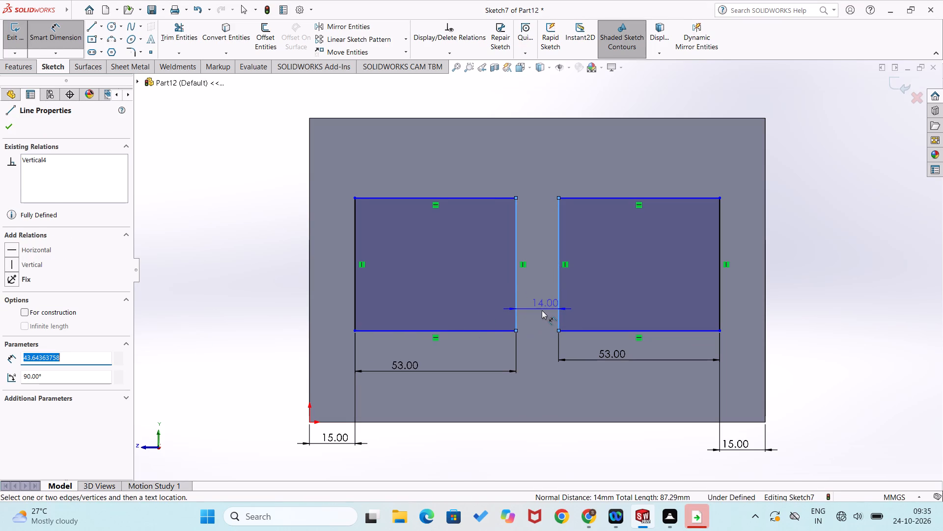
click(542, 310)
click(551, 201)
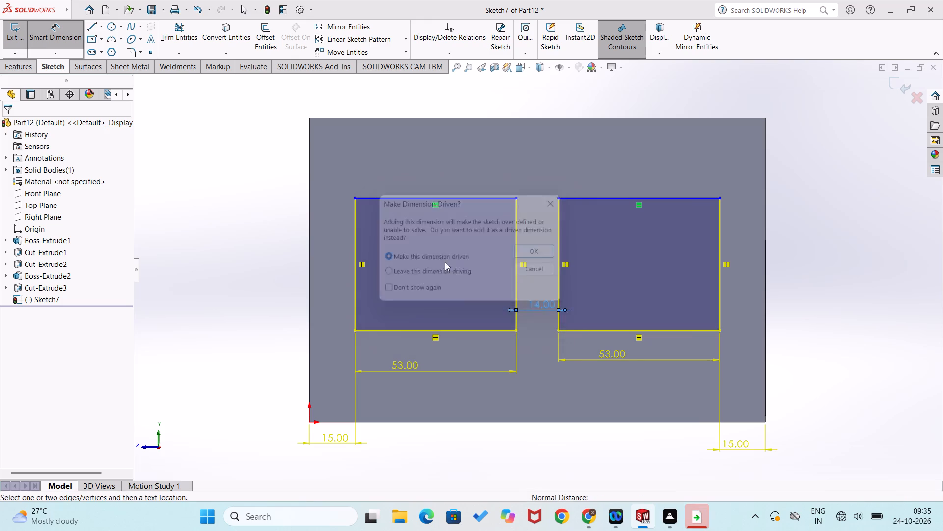
Dimension the left and right rectangles 45 mm high each along their left edges.
click(357, 295)
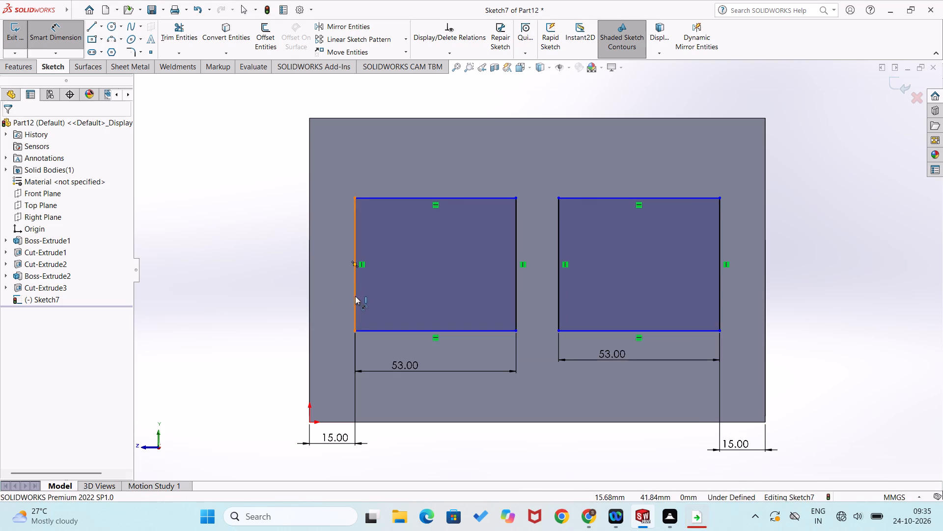
click(343, 299)
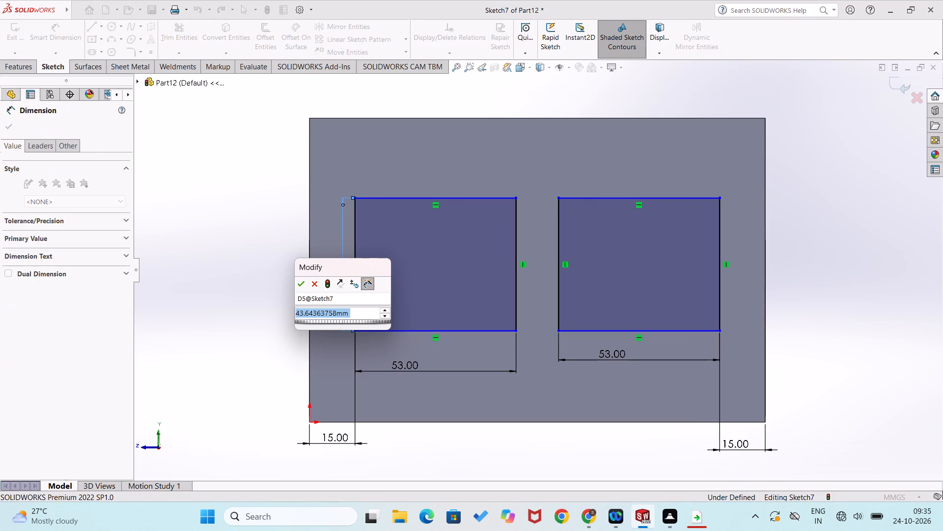
text(45)
key(Return)
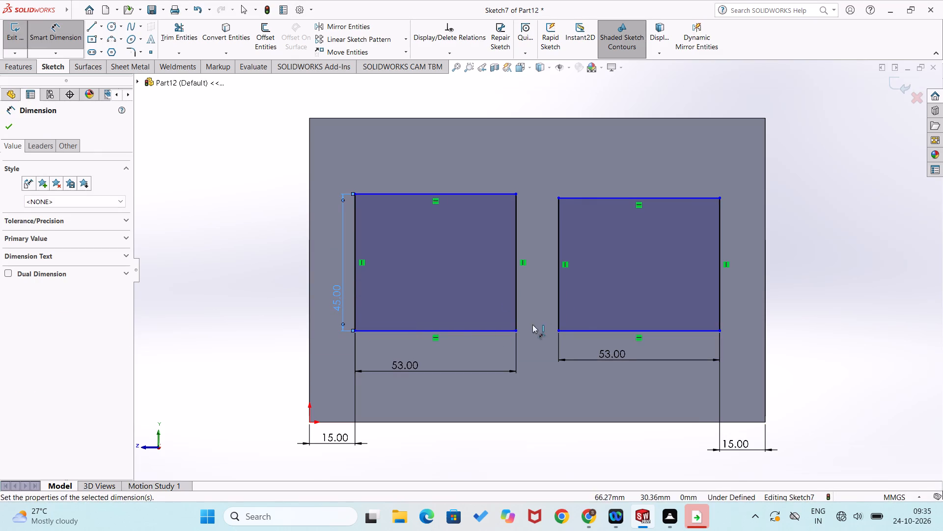
click(557, 303)
click(551, 302)
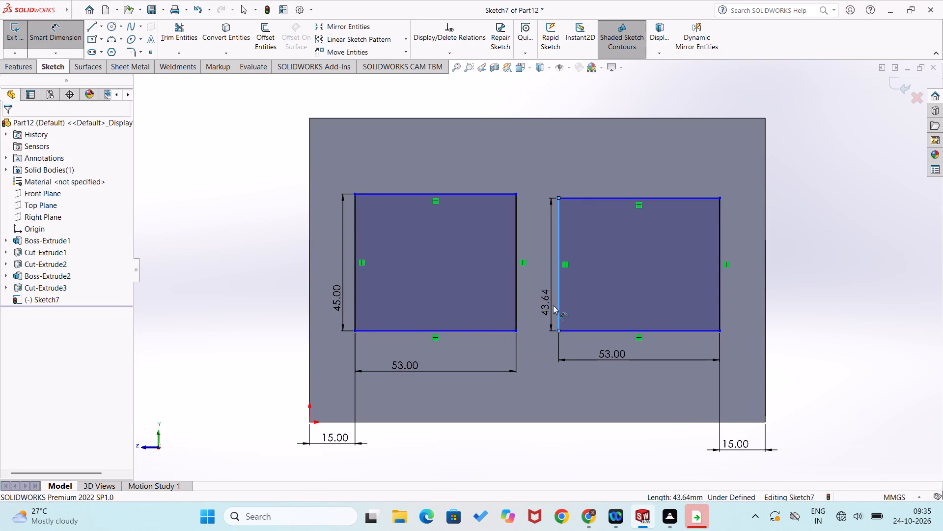
text(45)
key(Return)
click(184, 358)
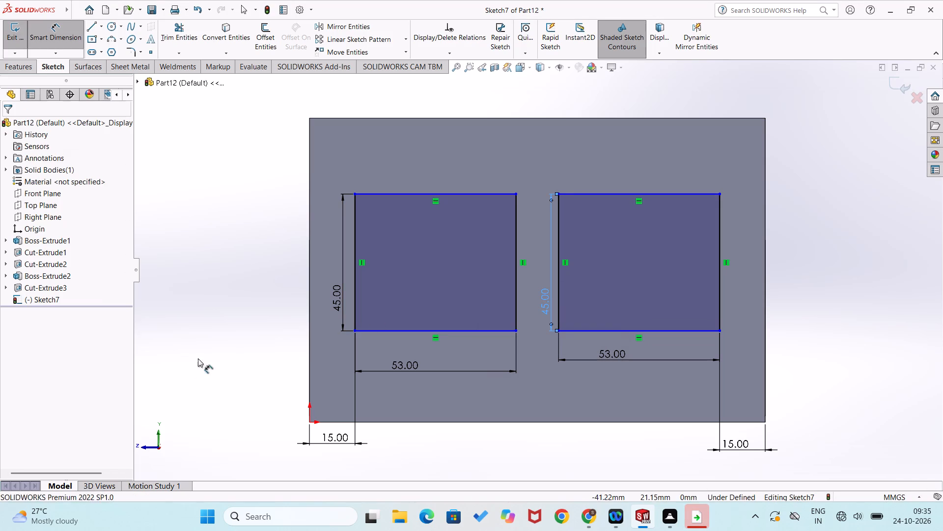
Dimension the left rectangle's lower-left corner 25 mm above the side face's lower-left corner at the origin.
click(307, 421)
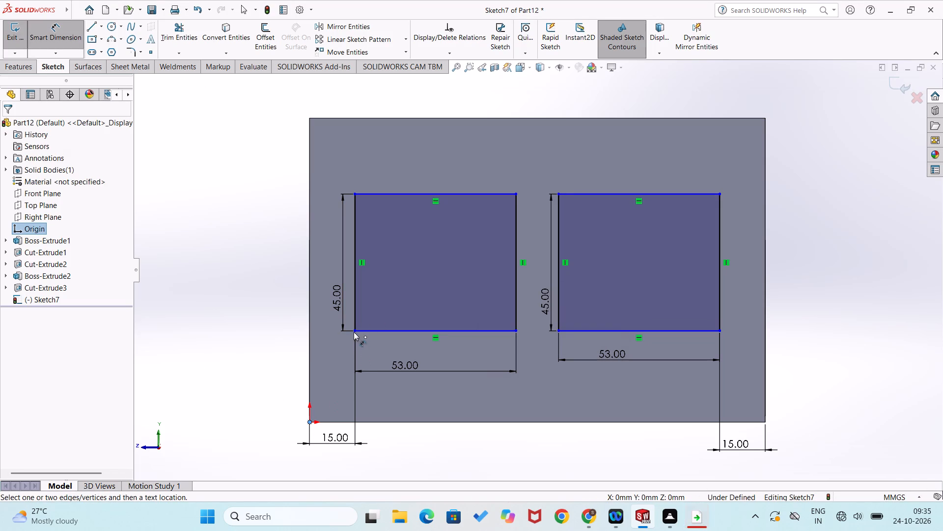
click(354, 330)
click(259, 354)
text(25)
key(Return)
click(267, 271)
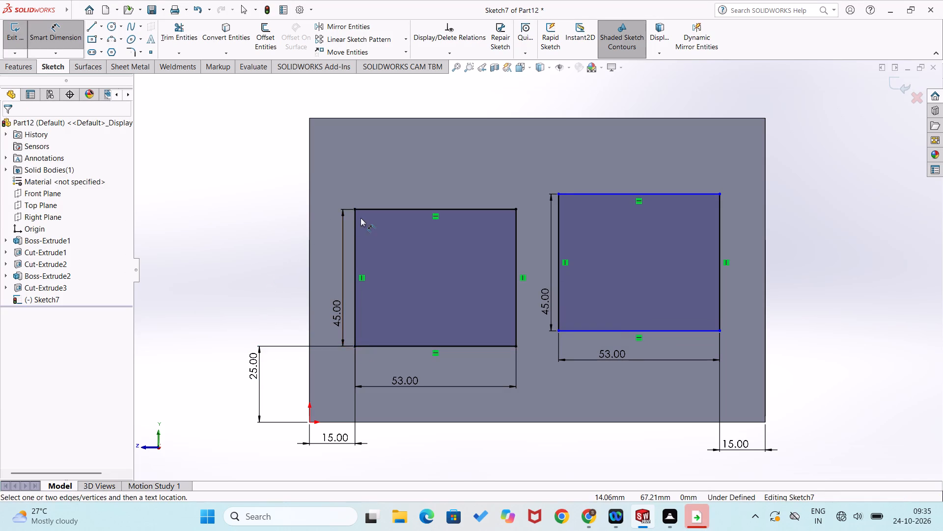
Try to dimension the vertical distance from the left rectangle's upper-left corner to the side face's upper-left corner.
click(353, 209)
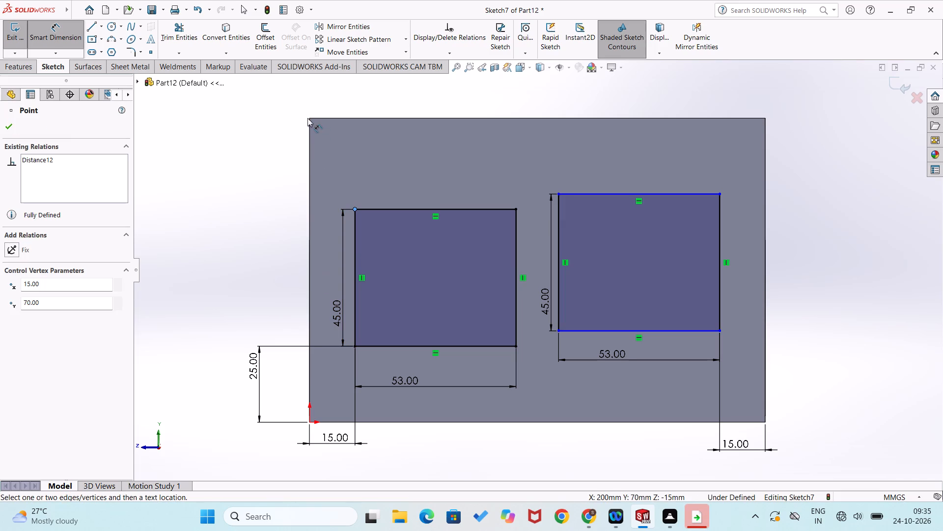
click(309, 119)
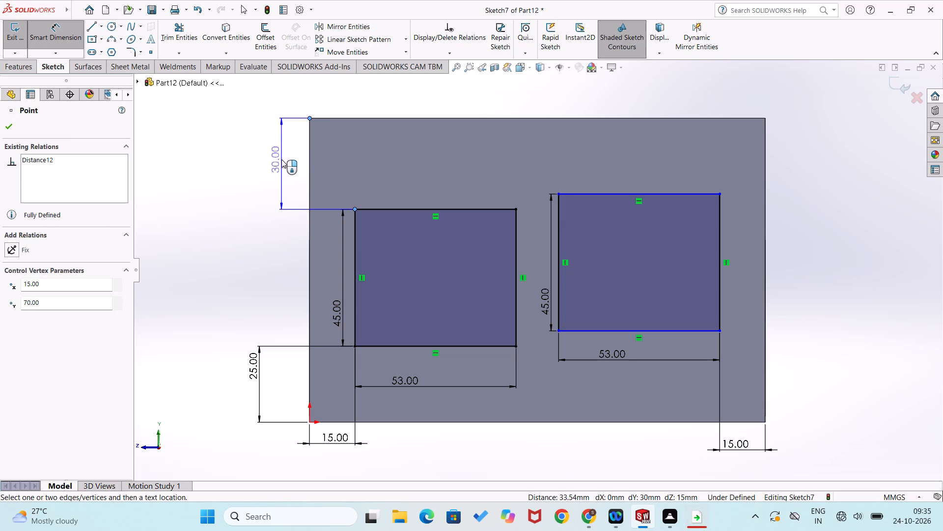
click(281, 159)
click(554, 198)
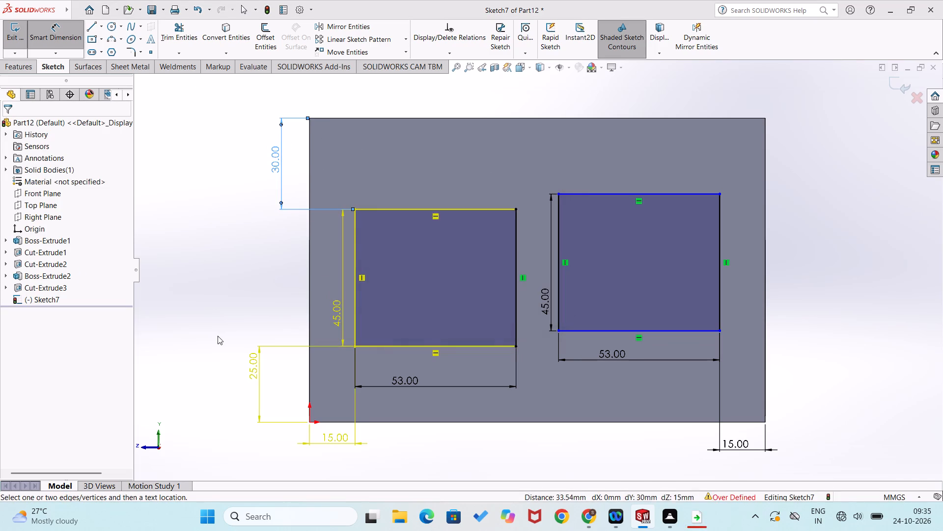
Set the left rectangle's height above the side face's bottom edge to 27.5 mm.
double_click(251, 368)
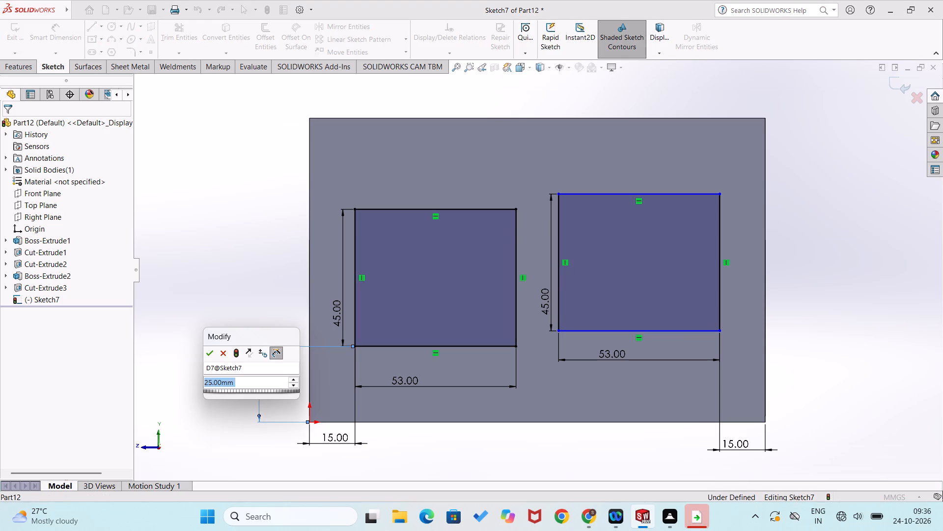
text(27.5)
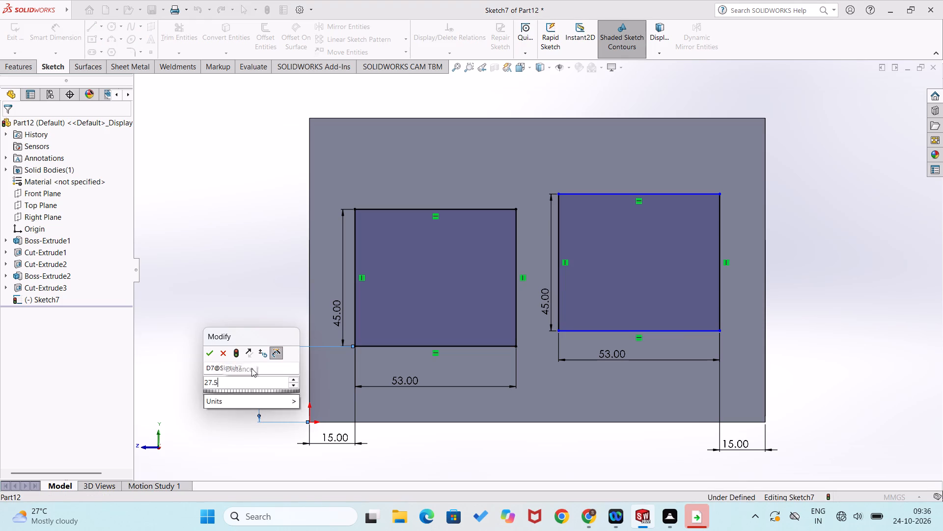
key(Return)
click(248, 294)
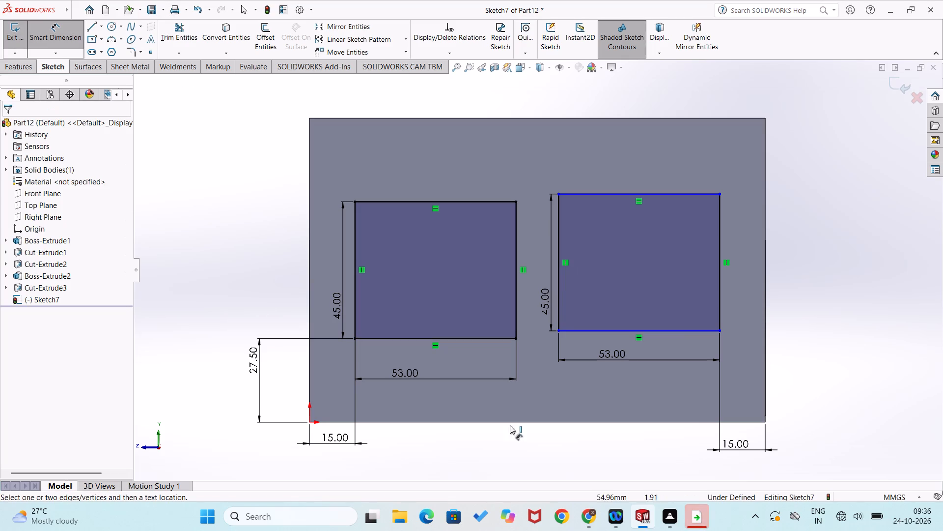
Dimension the right rectangle's bottom edge 27.5 mm above the side face's bottom edge.
click(754, 423)
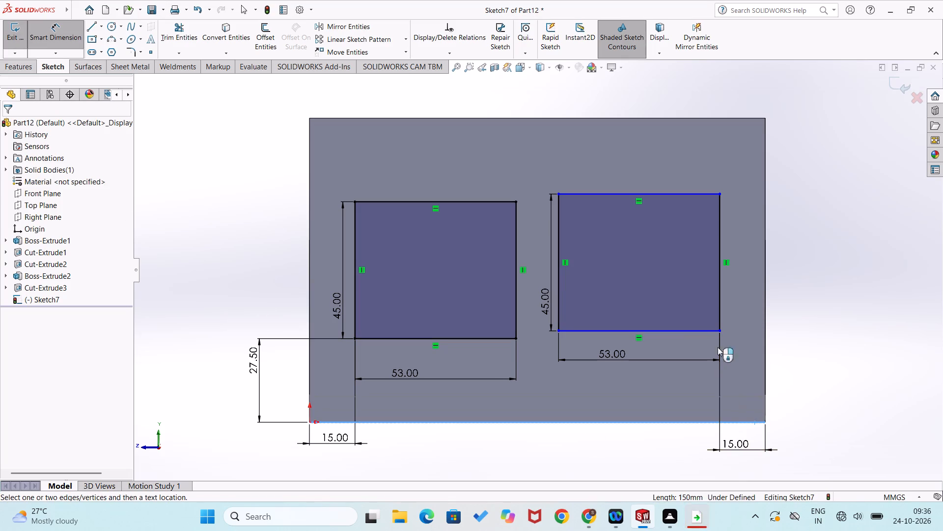
click(708, 332)
click(783, 344)
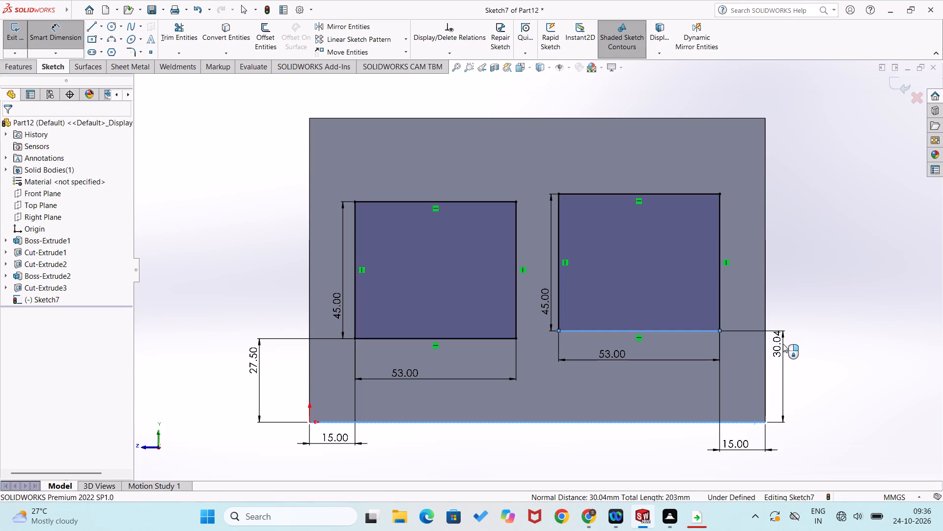
text(27.5)
key(Return)
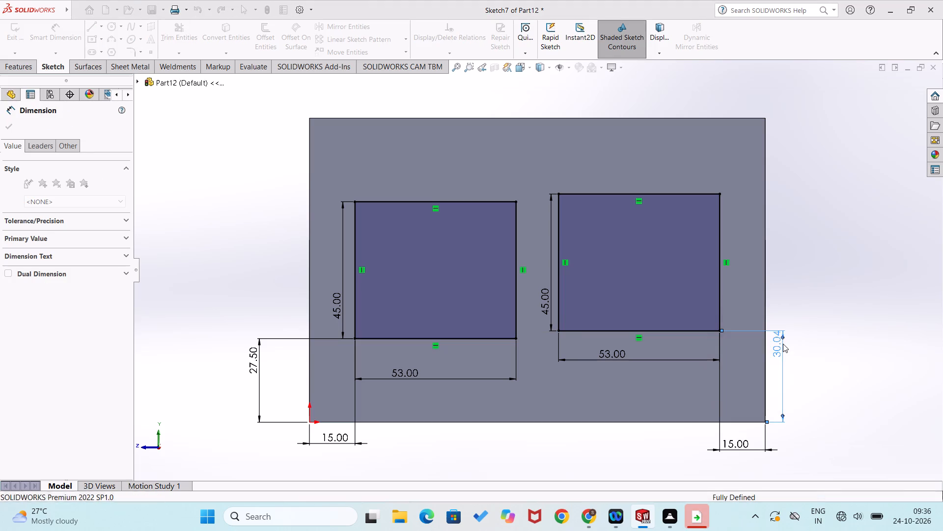
click(817, 283)
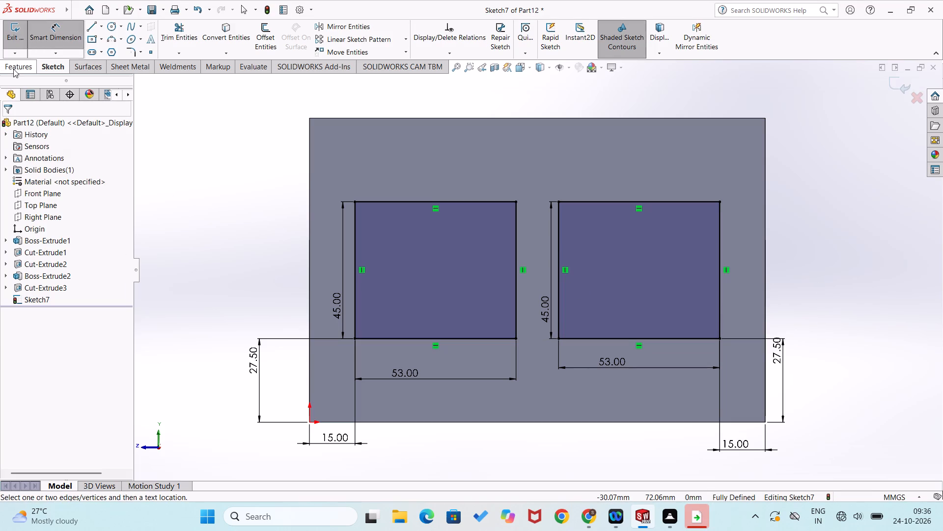
Cut-extrude the two side-window rectangles to a blind depth of 332 mm through the box.
click(14, 67)
click(171, 37)
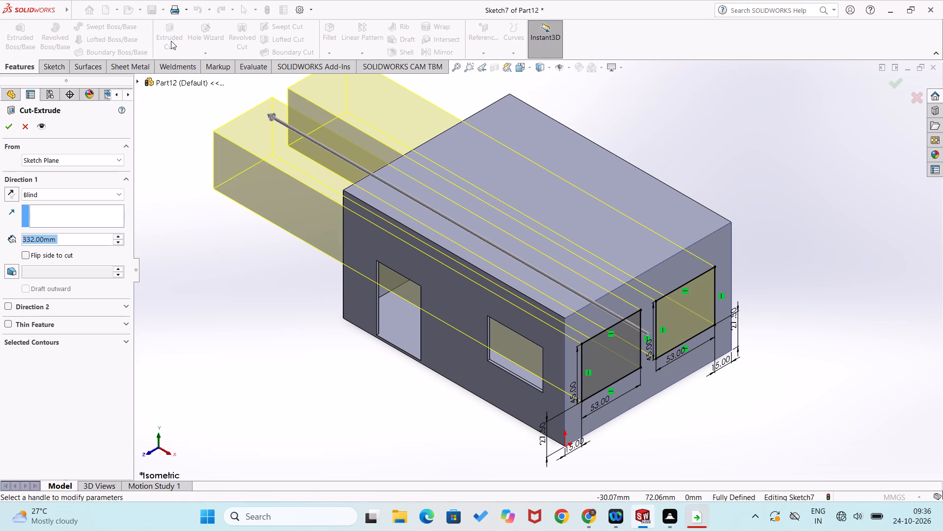
click(12, 125)
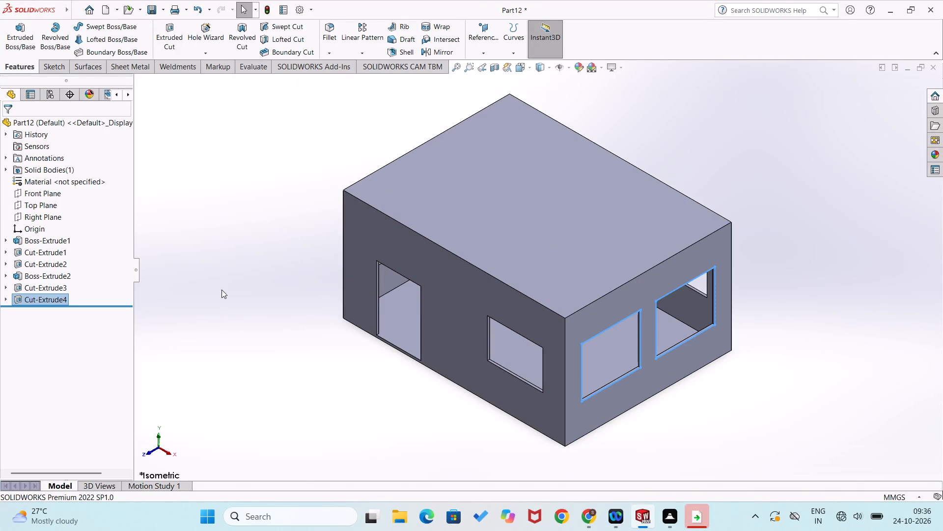
On the box's top face plane, sketch a rectangle about 150 by 149 mm extending outward from the front-right corner.
click(250, 328)
middle_drag(256, 328, 290, 334)
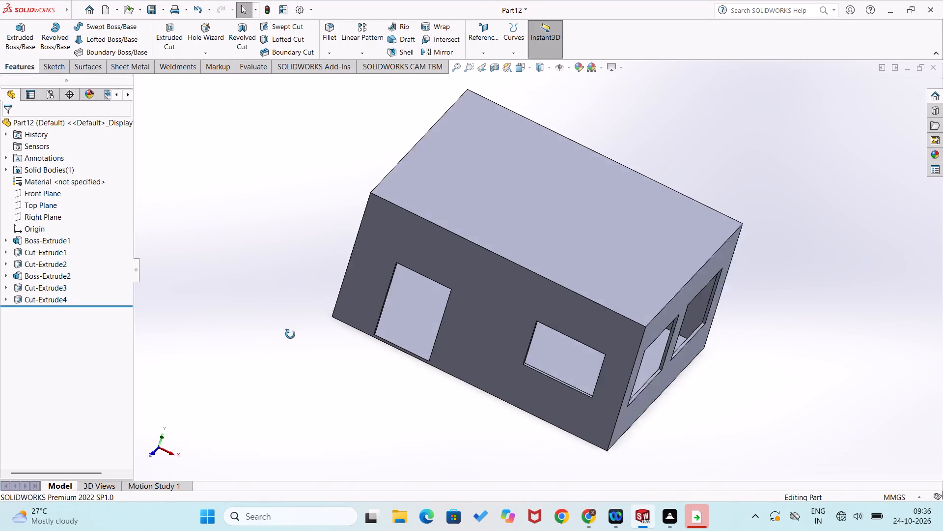
middle_drag(290, 334, 249, 341)
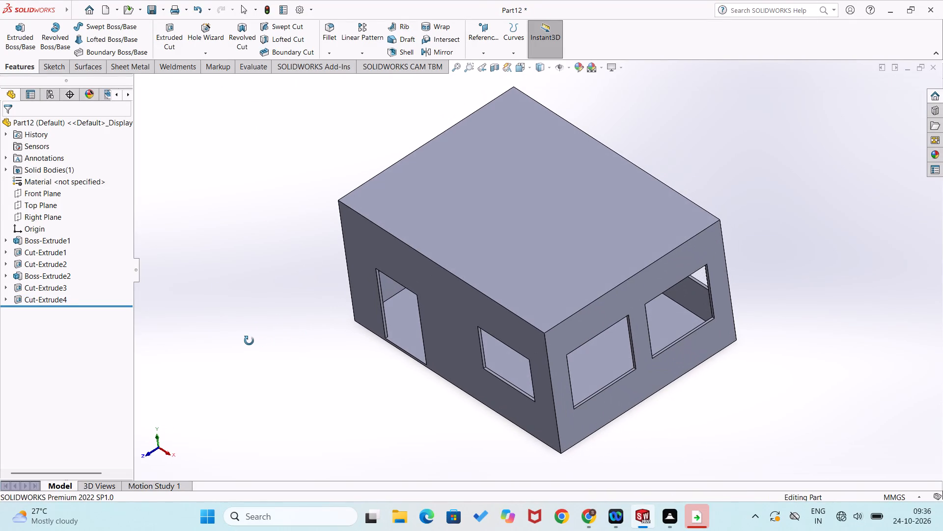
middle_drag(249, 341, 247, 341)
middle_drag(240, 340, 312, 298)
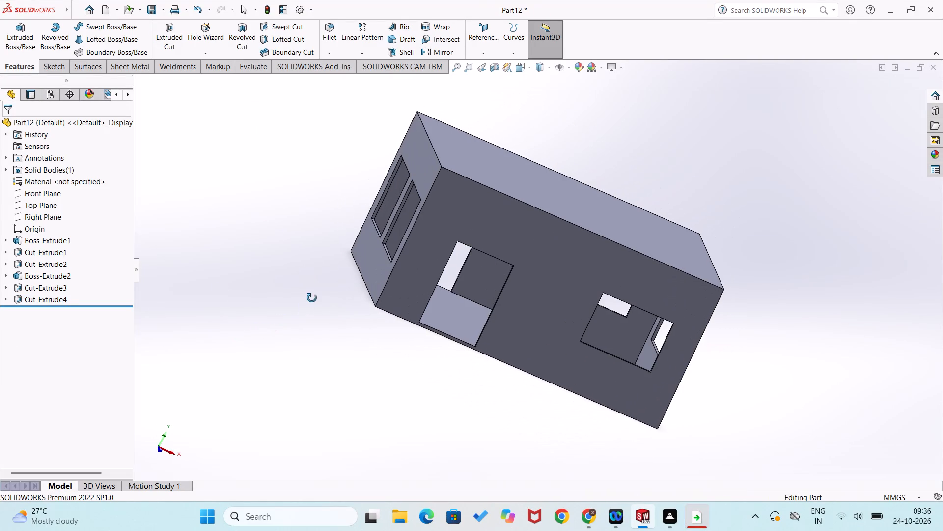
middle_drag(312, 298, 291, 316)
scroll(287, 316, up, 1)
right_click(492, 191)
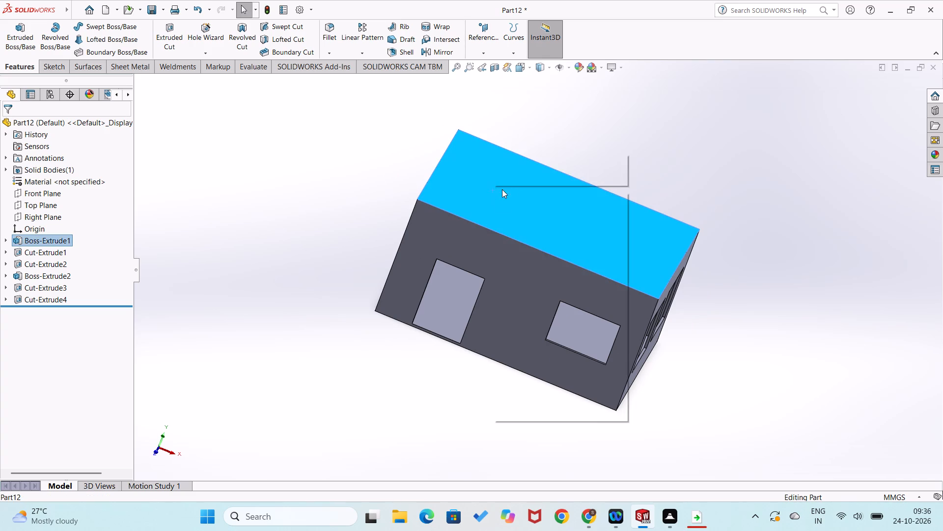
click(516, 174)
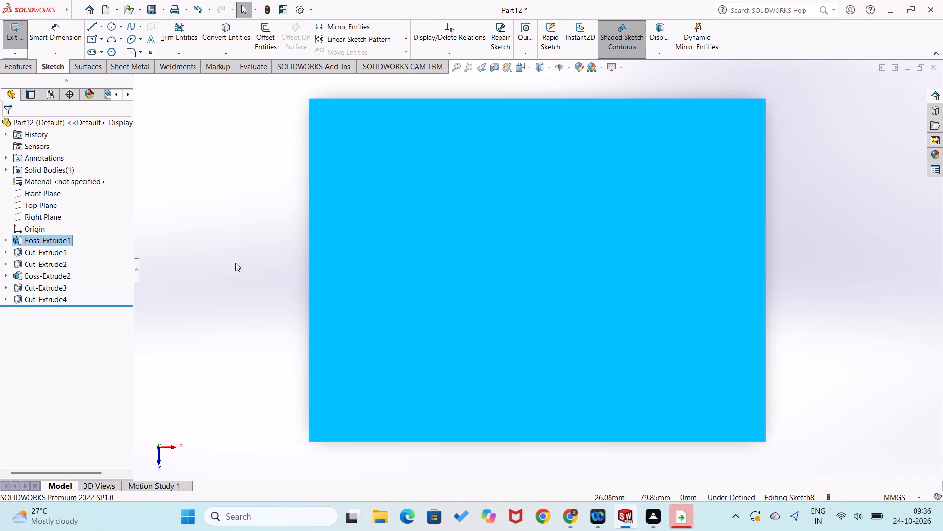
click(220, 269)
scroll(270, 273, up, 3)
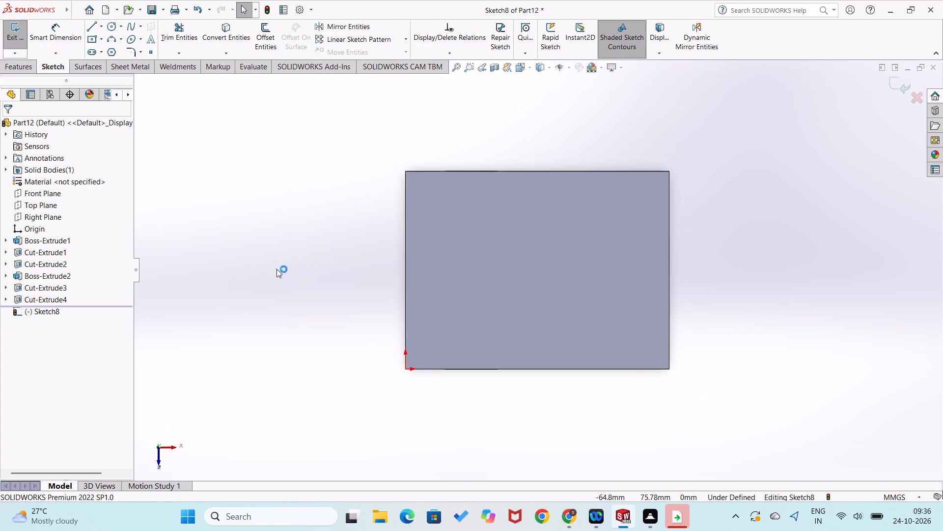
scroll(277, 269, up, 2)
right_drag(286, 229, 285, 362)
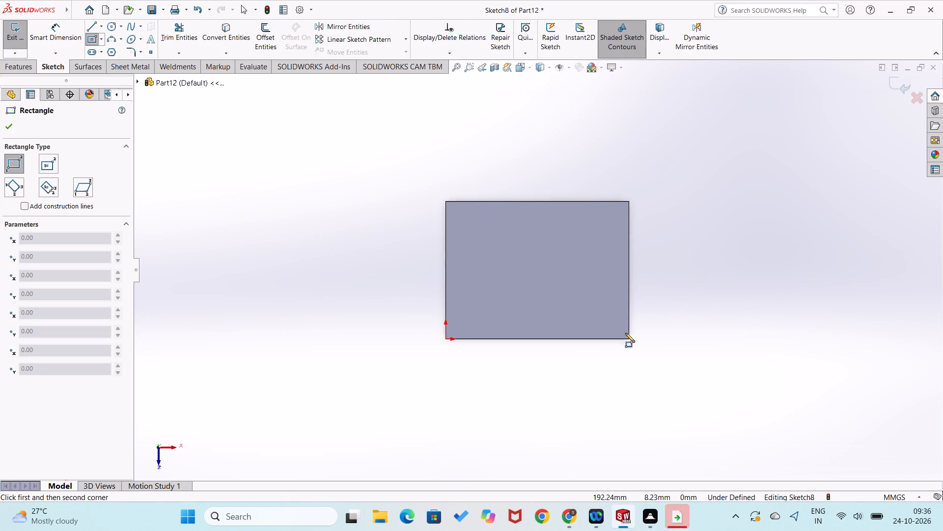
click(628, 338)
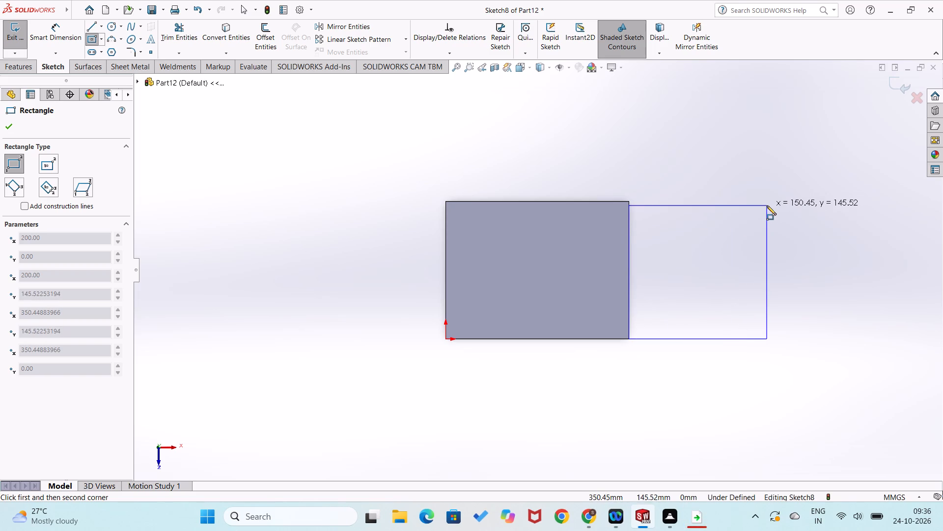
click(767, 202)
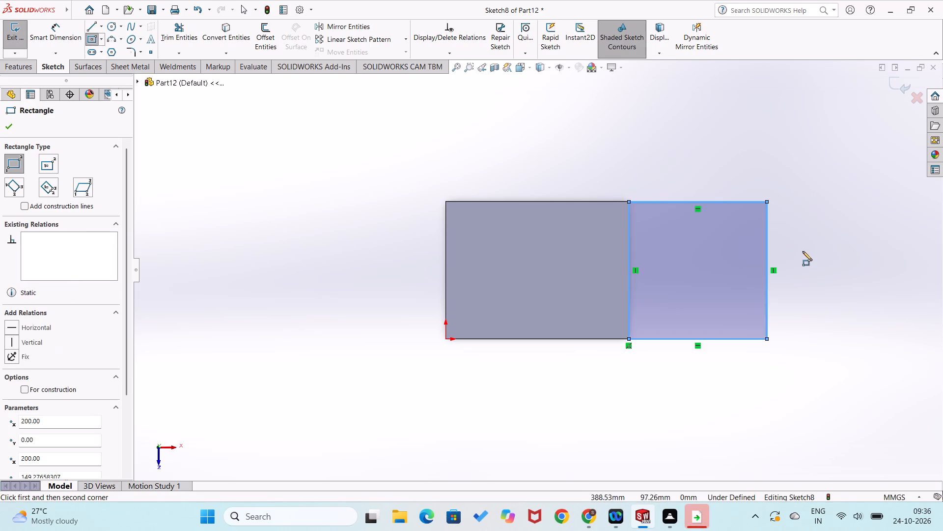
Dimension the new rectangle 150 mm deep and 150 mm wide.
right_drag(804, 253, 800, 168)
click(766, 296)
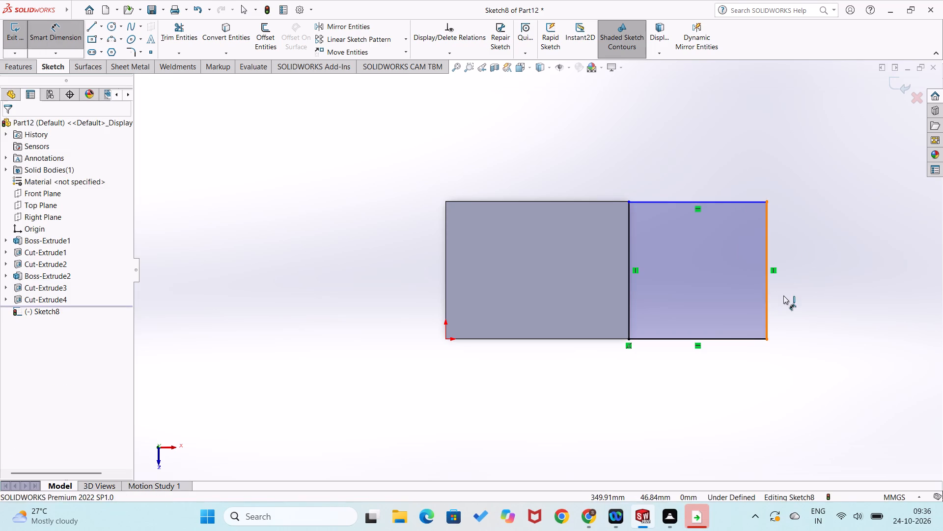
click(794, 295)
text(150)
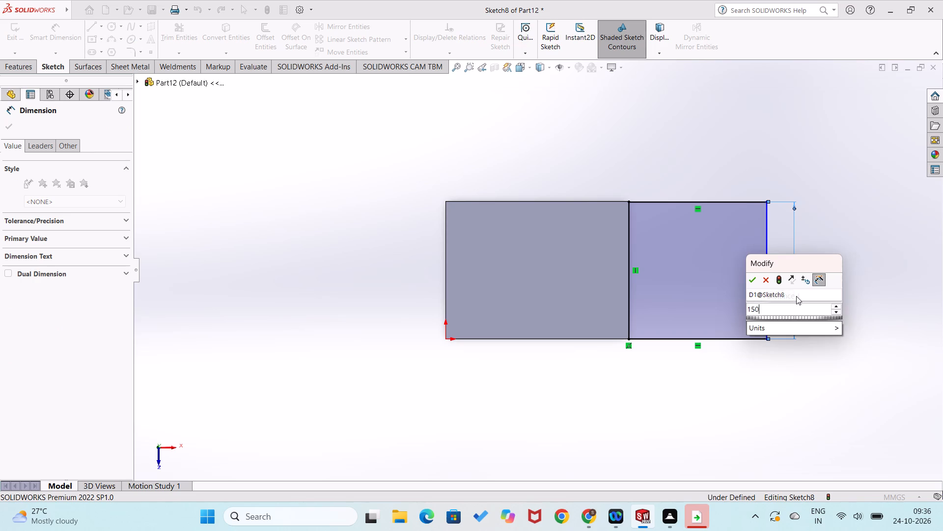
key(Return)
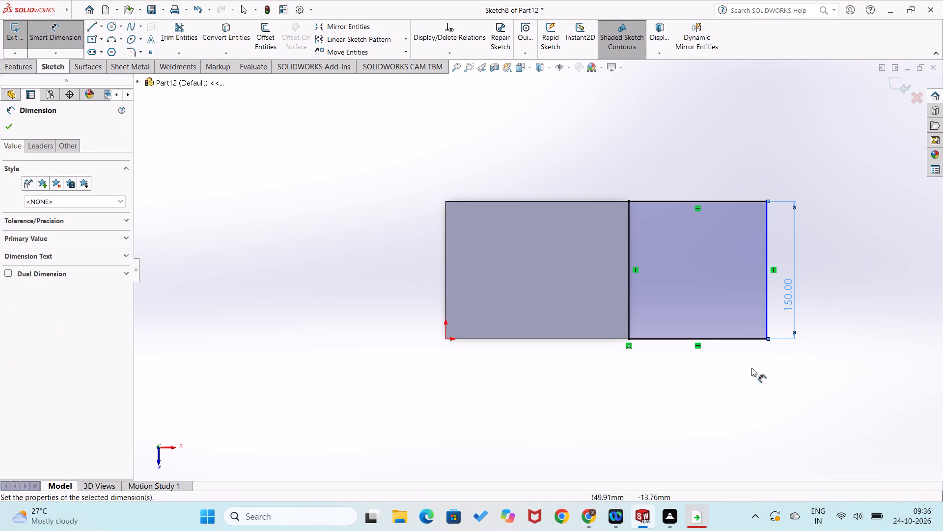
click(723, 340)
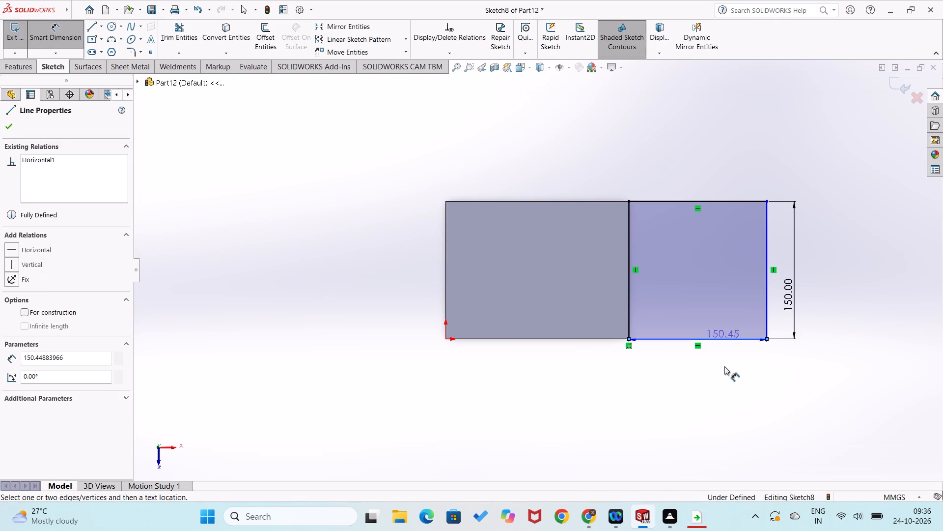
click(724, 366)
text(150)
key(Return)
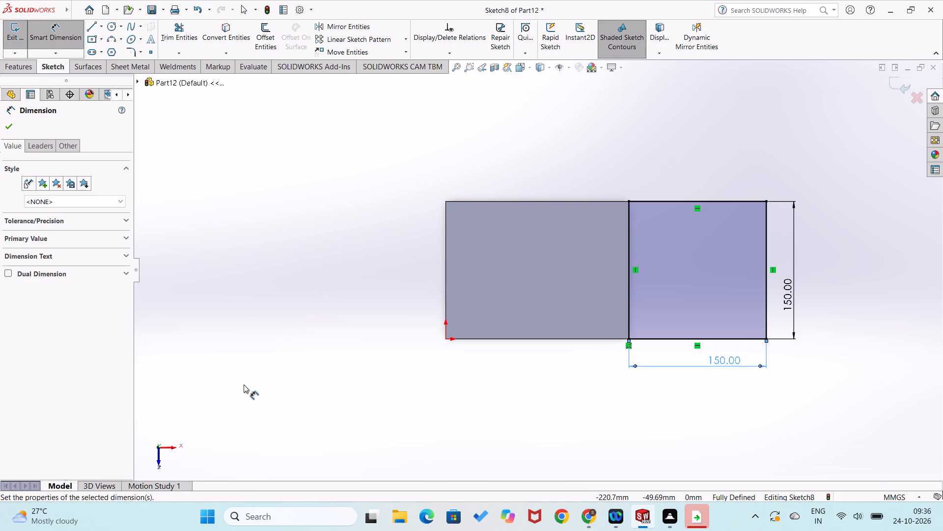
click(263, 376)
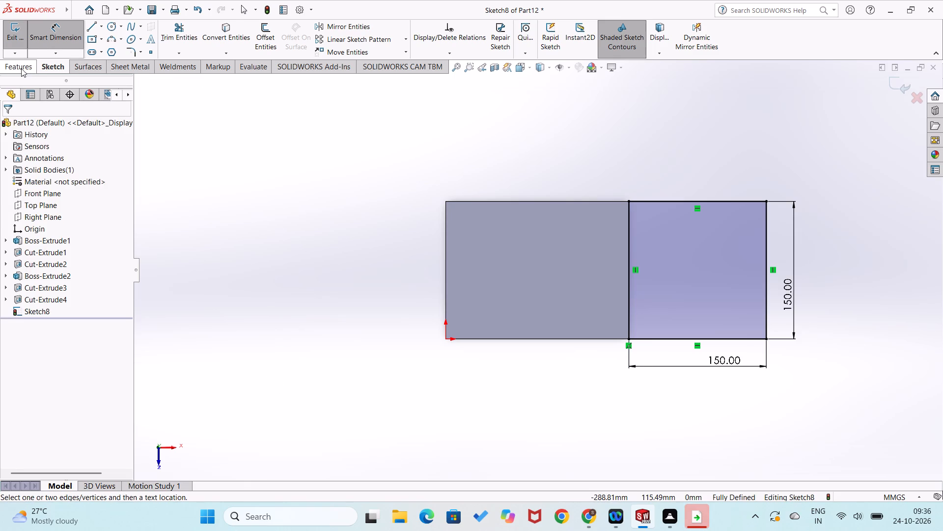
Extrude the 150 mm square upward by 100 mm with a blind boss and Merge result enabled.
click(21, 68)
click(16, 35)
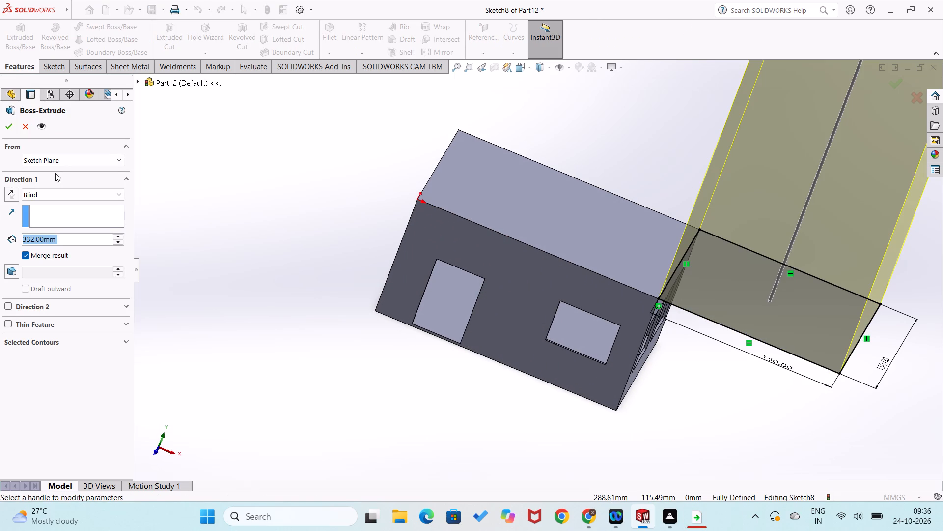
text(100)
key(Return)
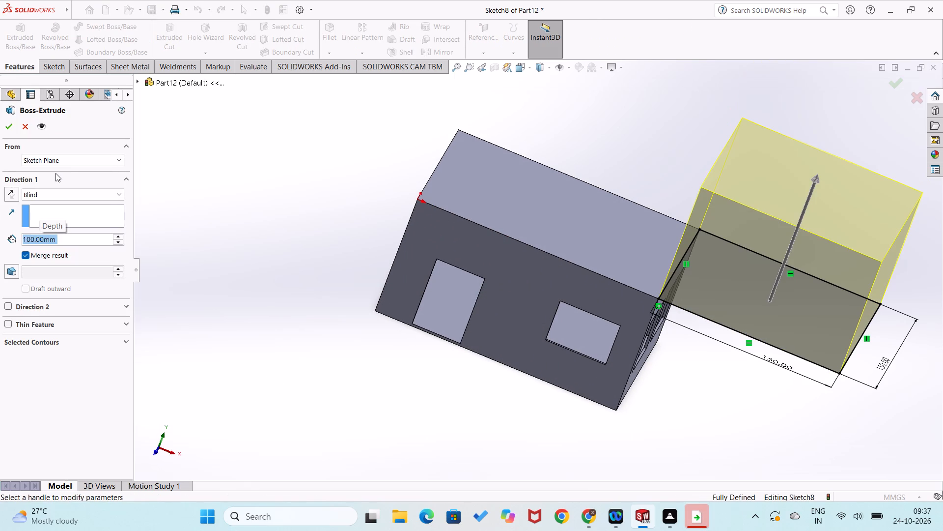
click(9, 123)
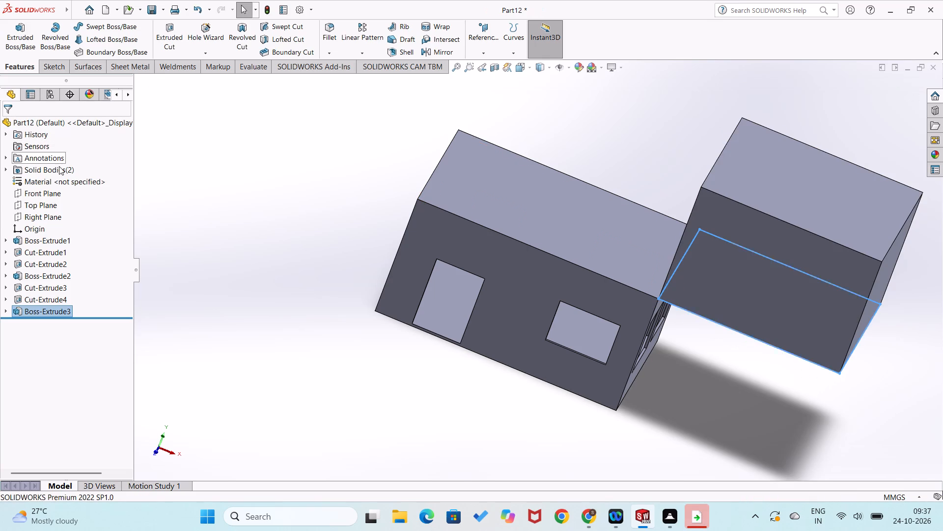
click(179, 230)
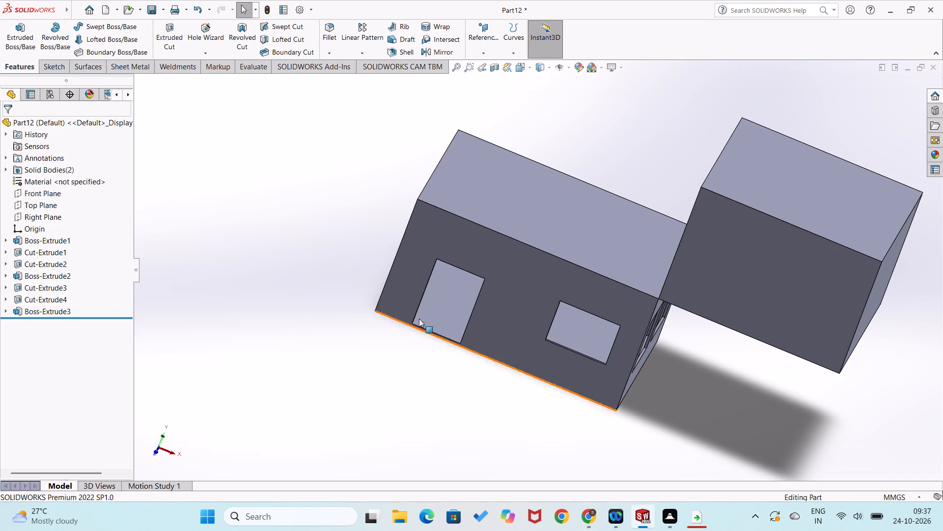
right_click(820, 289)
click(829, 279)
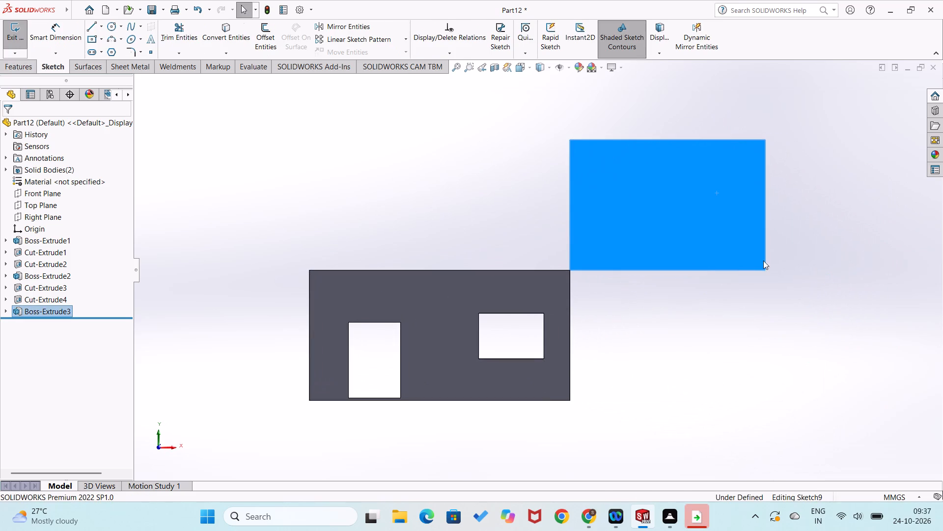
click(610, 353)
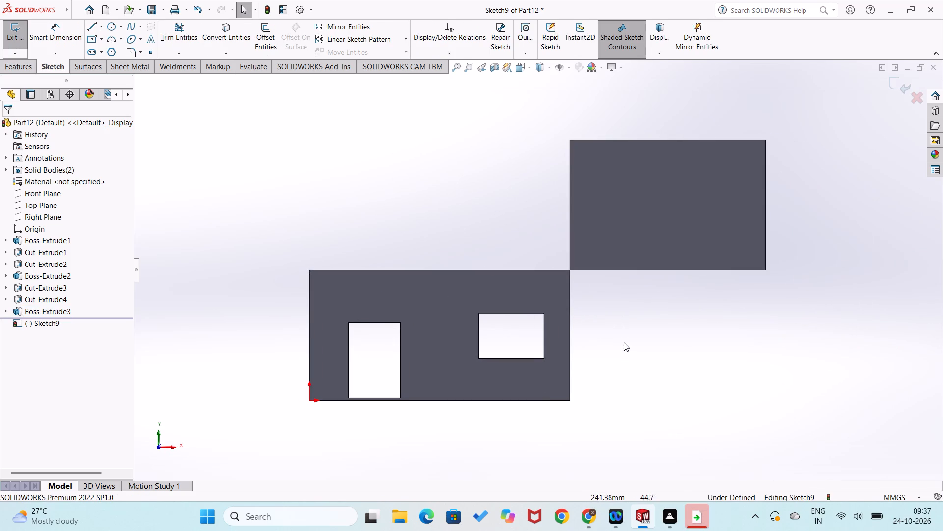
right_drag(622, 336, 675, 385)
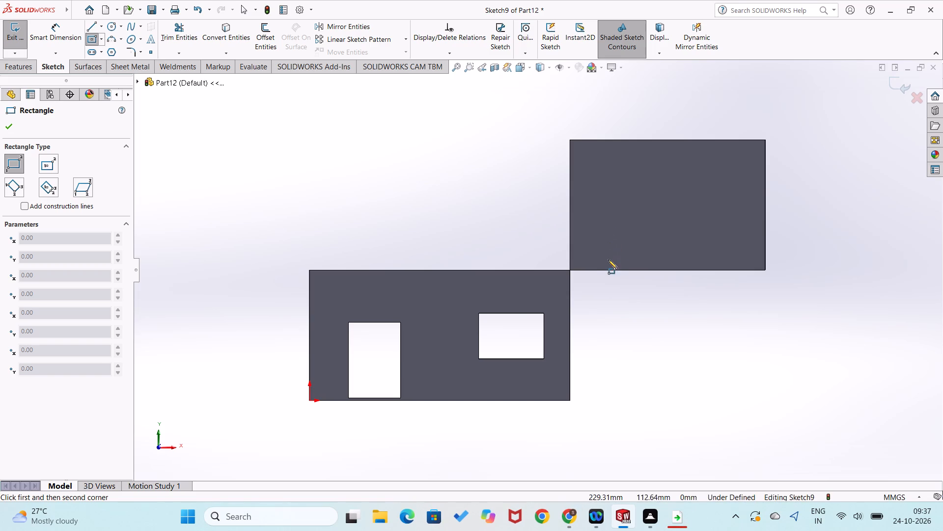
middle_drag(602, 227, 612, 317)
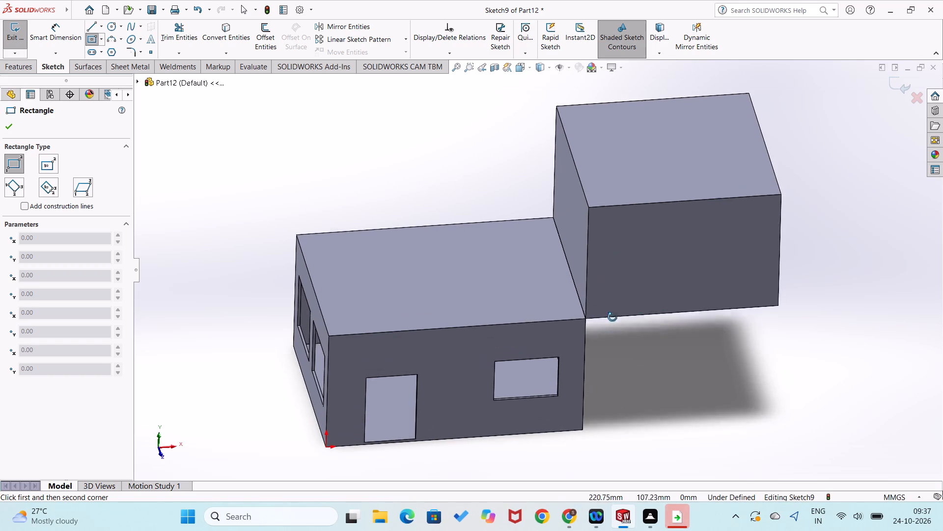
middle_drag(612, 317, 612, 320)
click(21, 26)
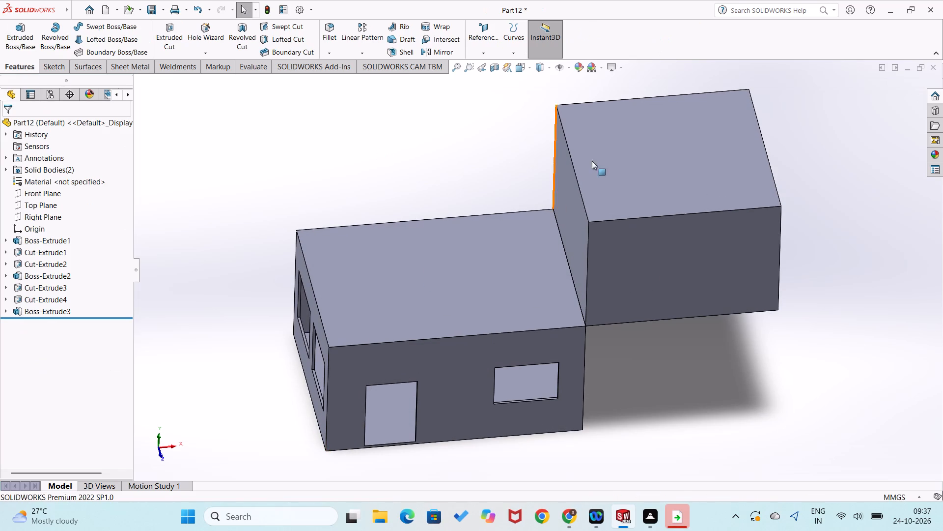
Sketch a rectangle about 141 by 141 mm just inside the edges of the upper block's top face.
right_click(647, 161)
click(673, 151)
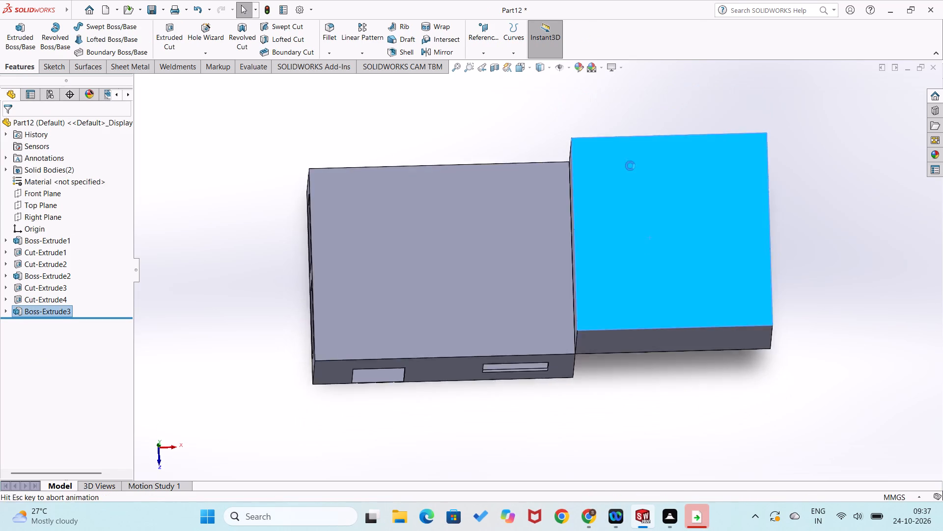
right_drag(586, 147, 567, 233)
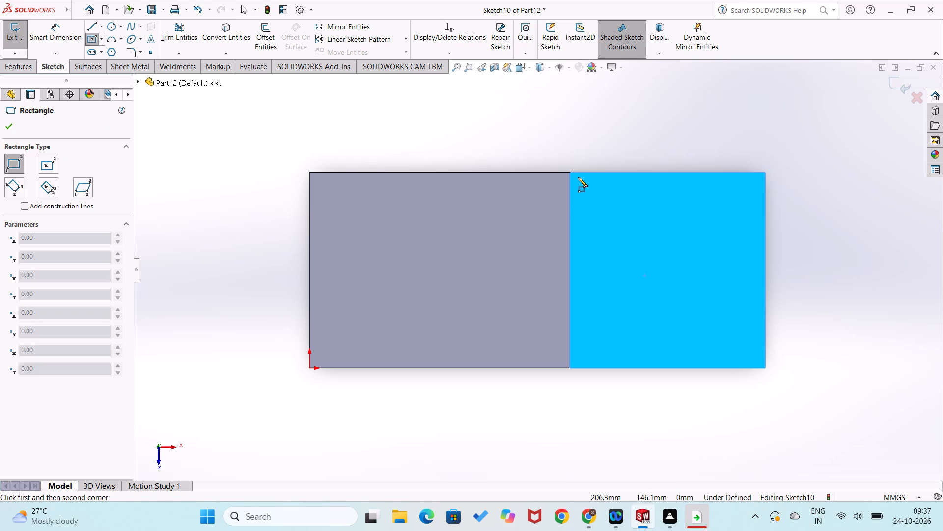
click(576, 177)
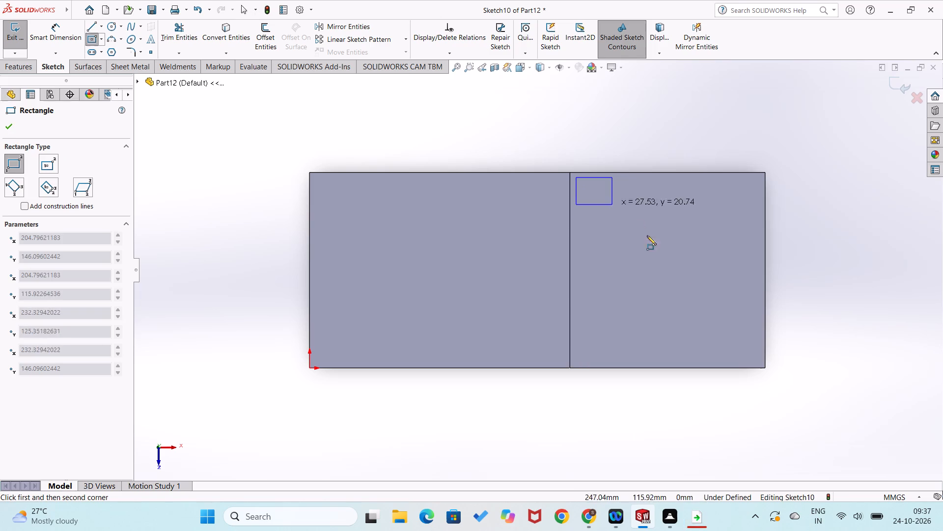
click(759, 361)
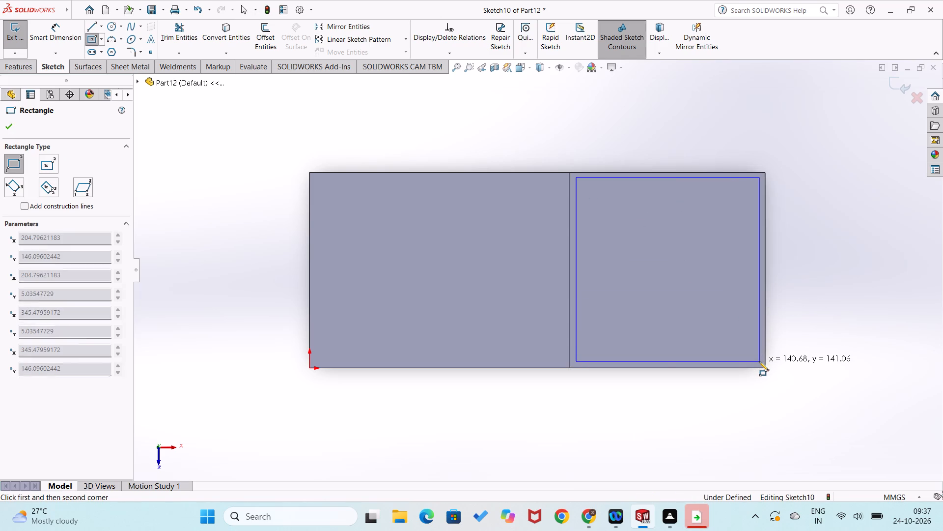
Dimension the inner rectangle's front edge 3 mm from the upper block's front edge.
right_drag(770, 362, 749, 248)
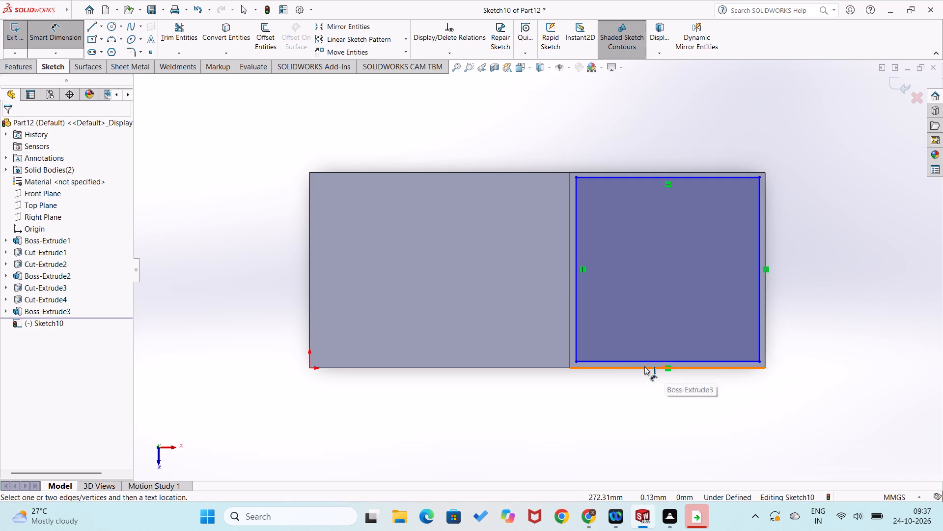
click(627, 363)
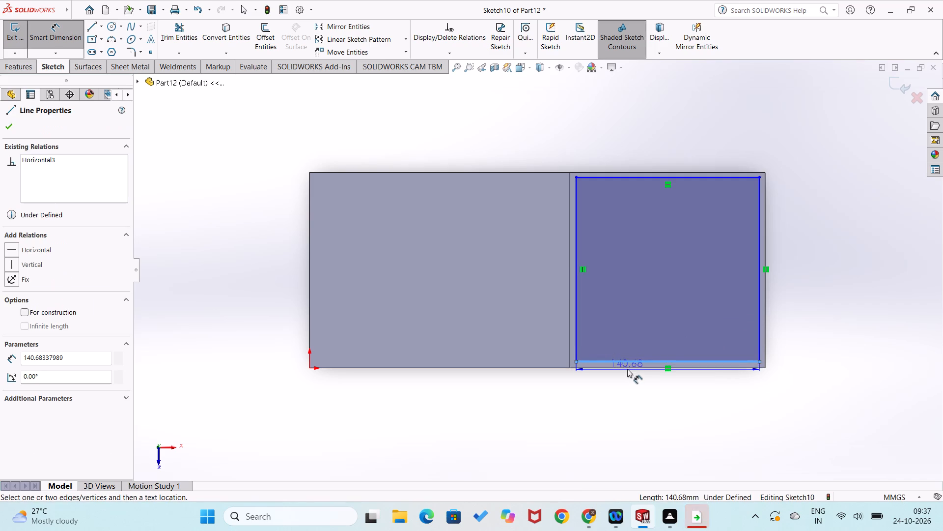
click(629, 367)
click(631, 379)
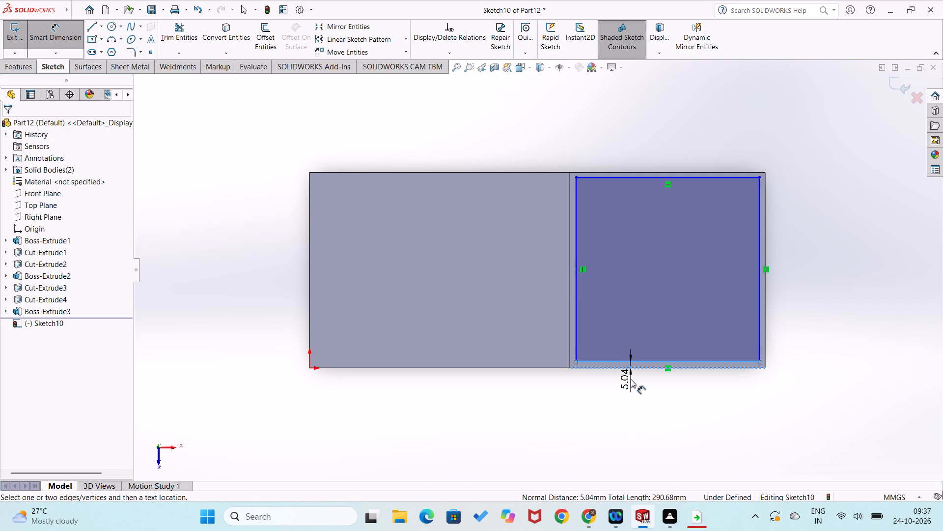
key(3)
key(Return)
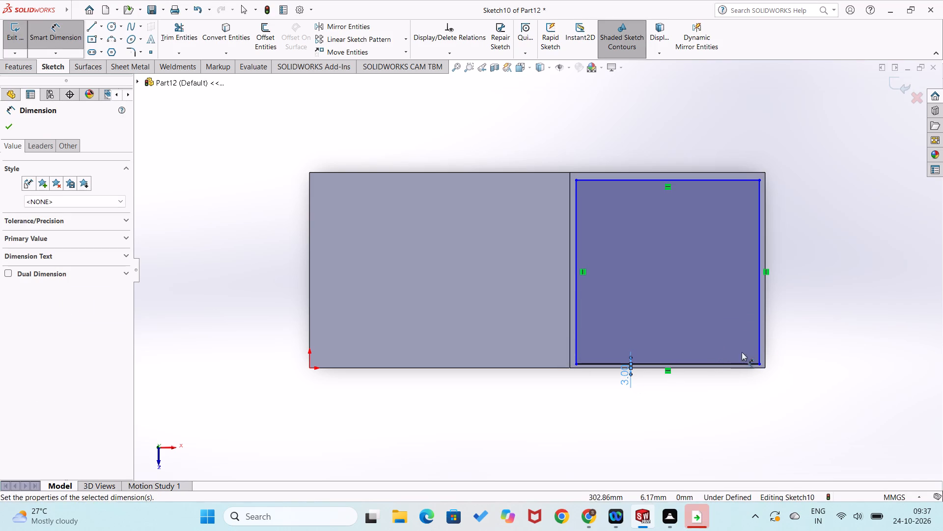
Dimension the inner rectangle's right, rear and left edges each 3 mm from the upper block's matching edges.
click(764, 334)
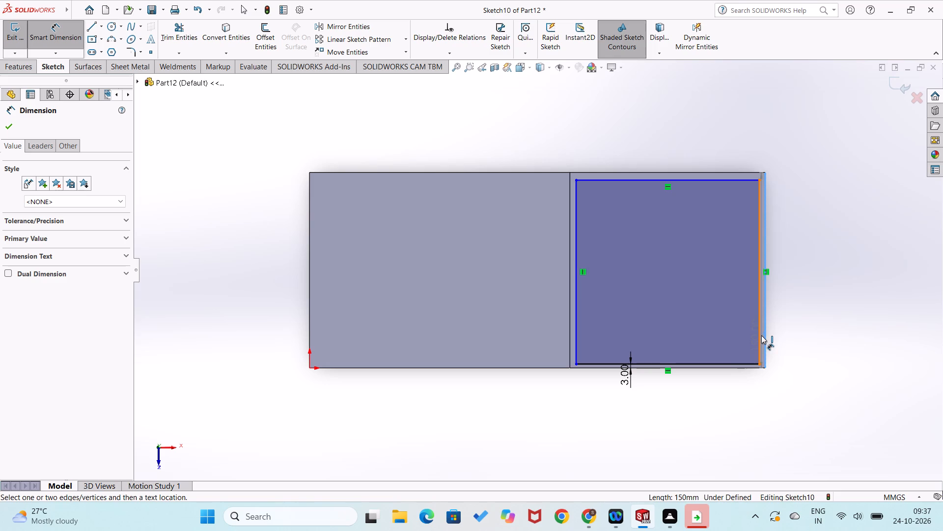
click(761, 336)
click(780, 329)
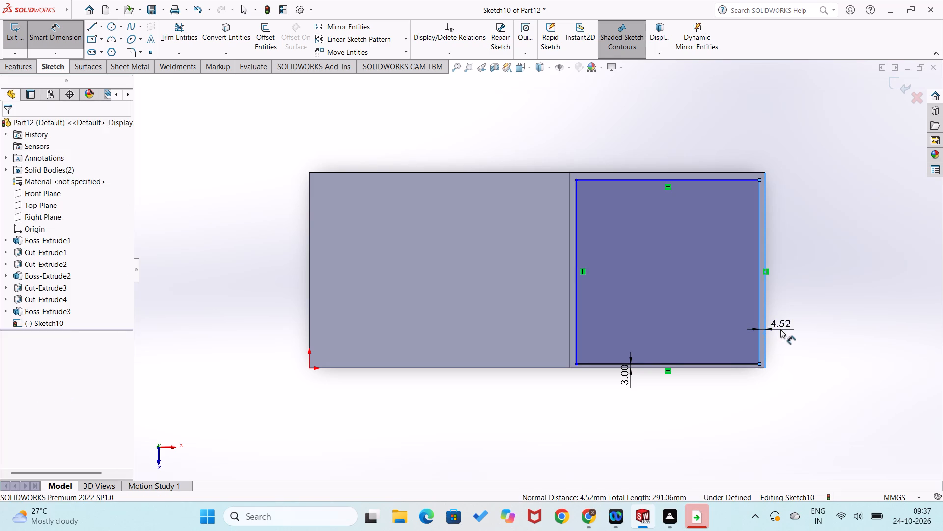
key(3)
key(Return)
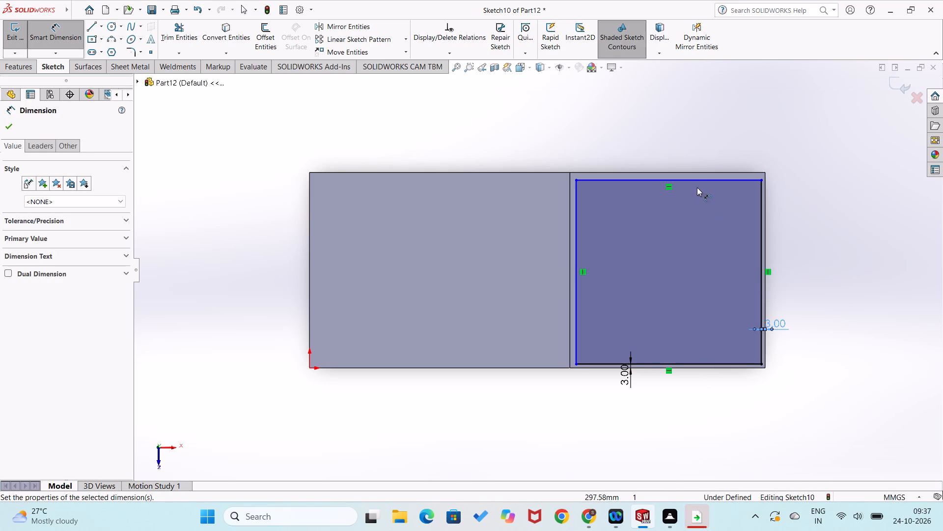
click(696, 179)
click(697, 174)
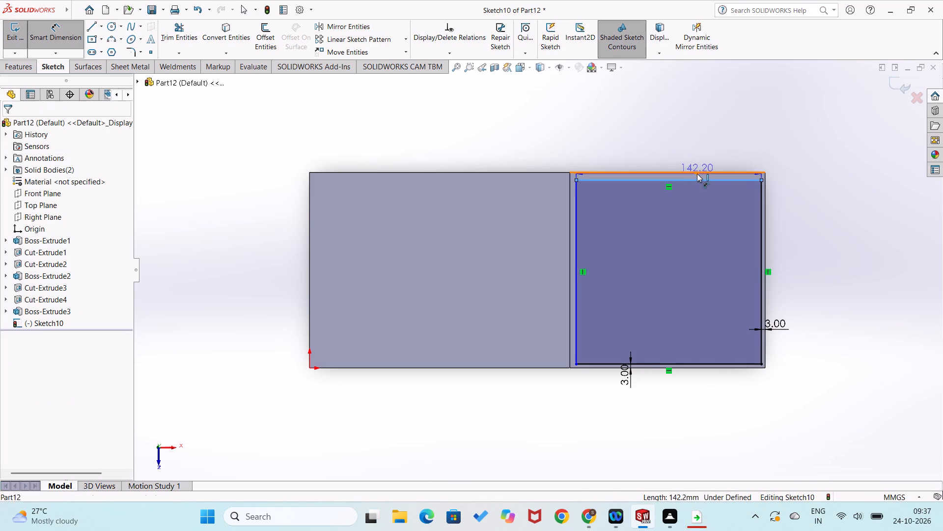
click(700, 159)
key(3)
key(Return)
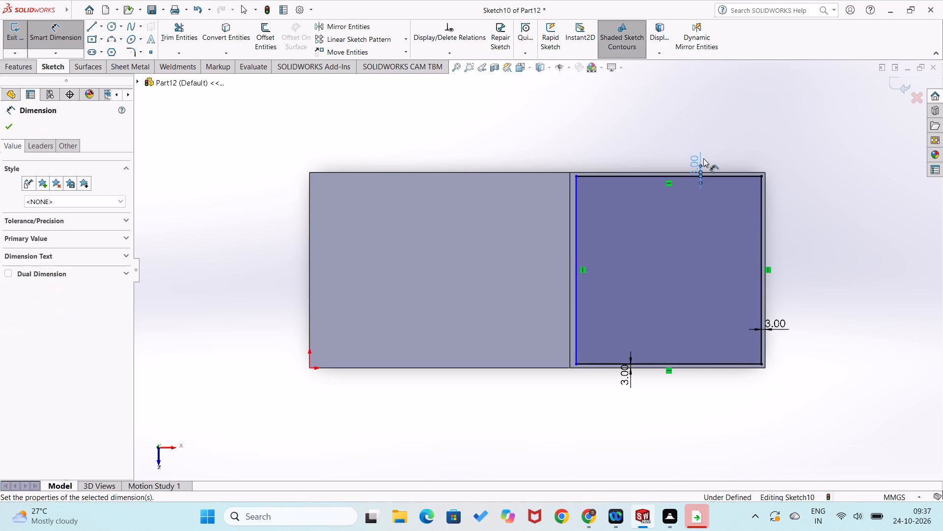
click(574, 254)
click(570, 255)
click(551, 254)
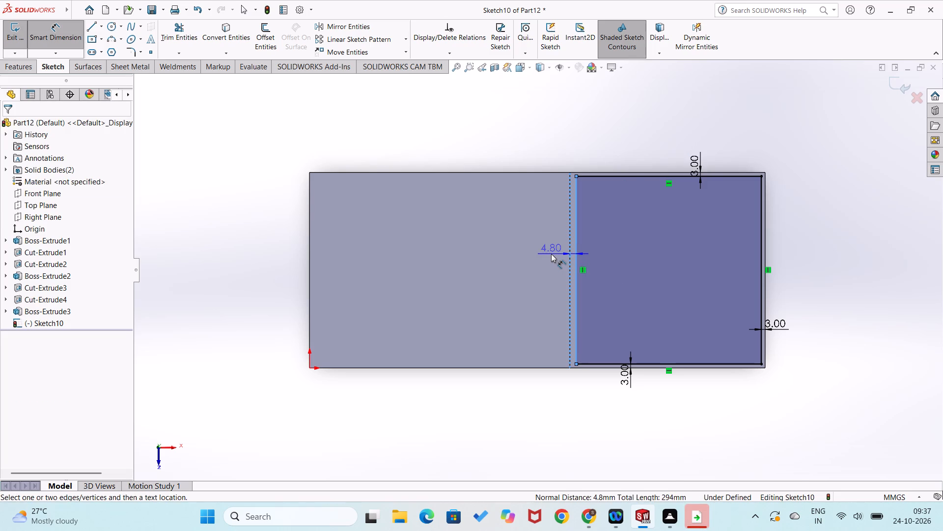
key(3)
key(Return)
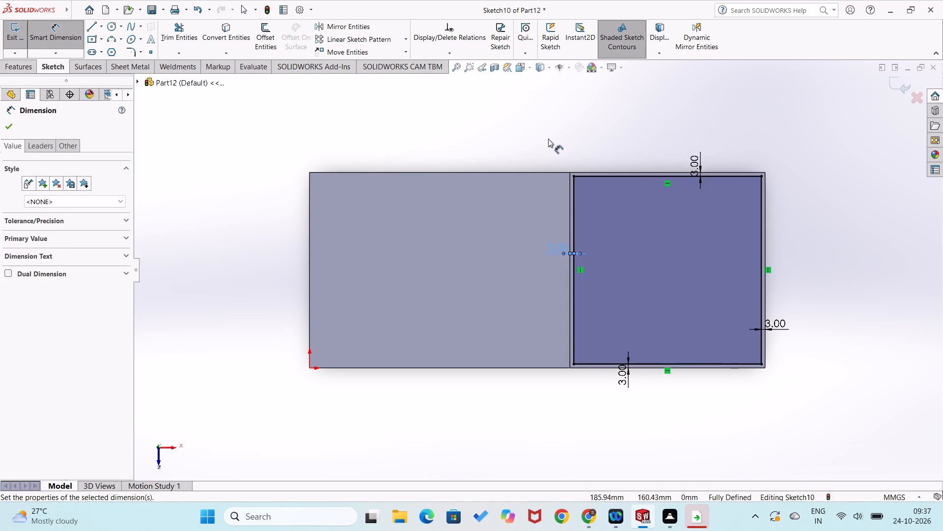
click(548, 134)
Cut the inner rectangle 97 mm deep into the upper block with a blind Extruded Cut.
click(19, 62)
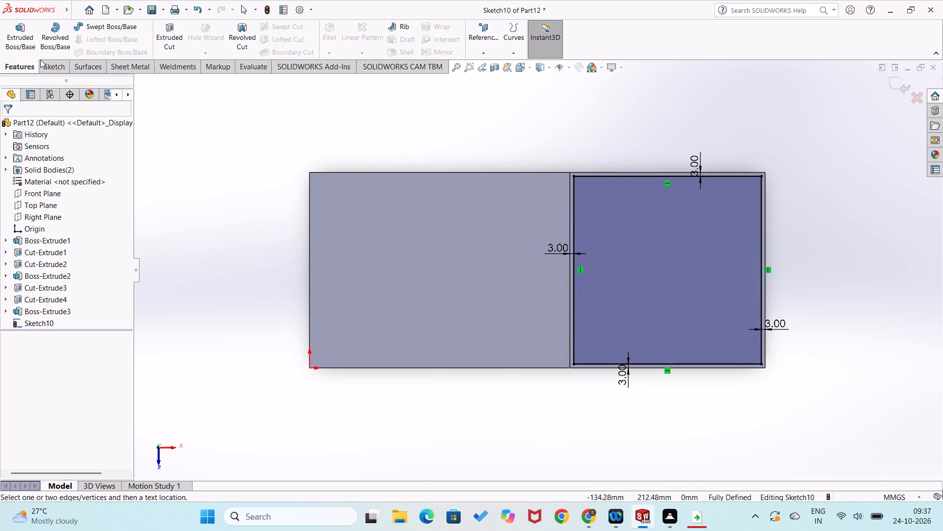
click(165, 42)
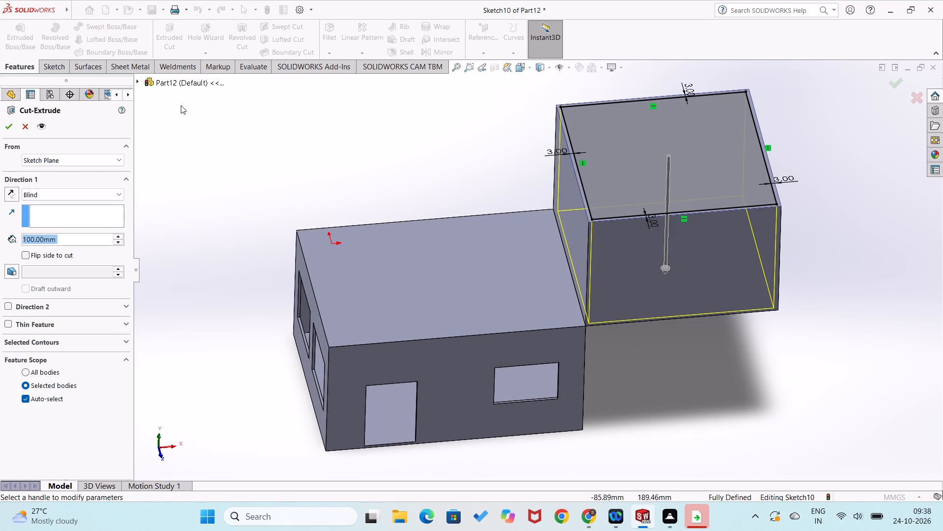
text(97+)
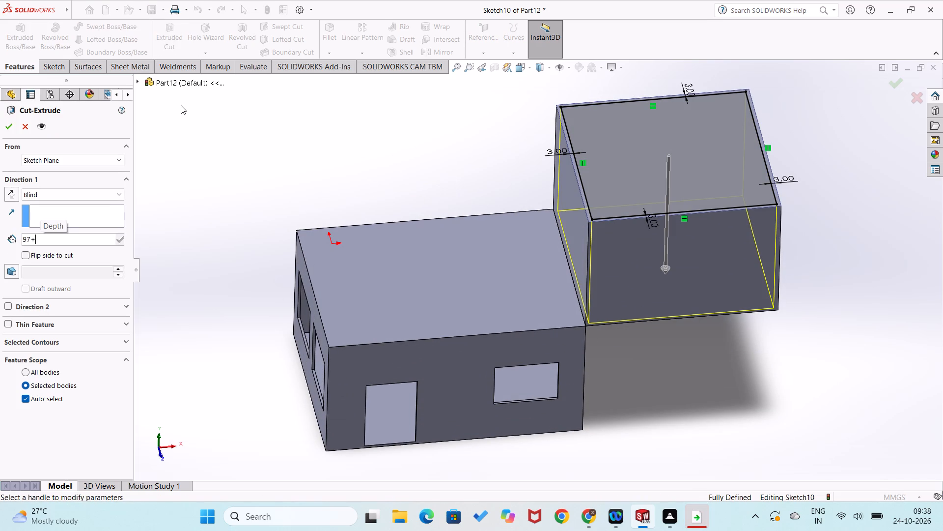
key(BackSpace)
key(Return)
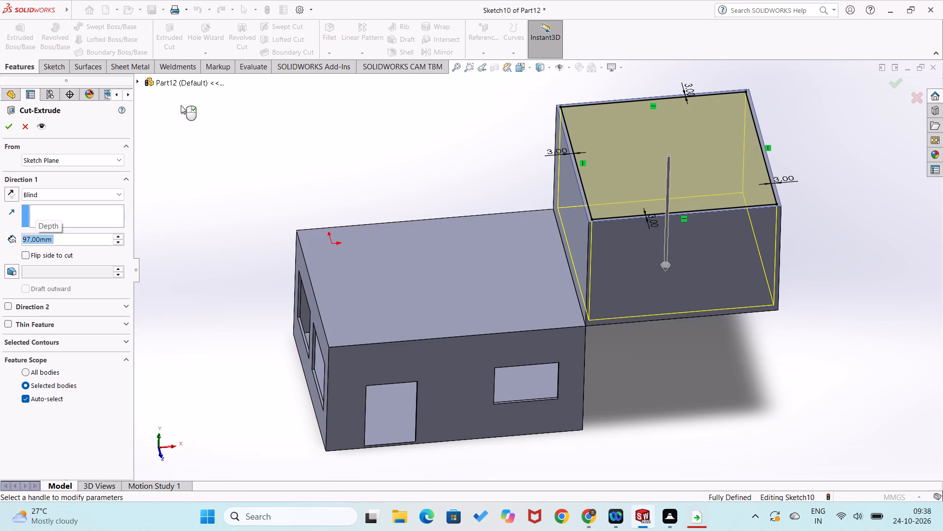
click(8, 127)
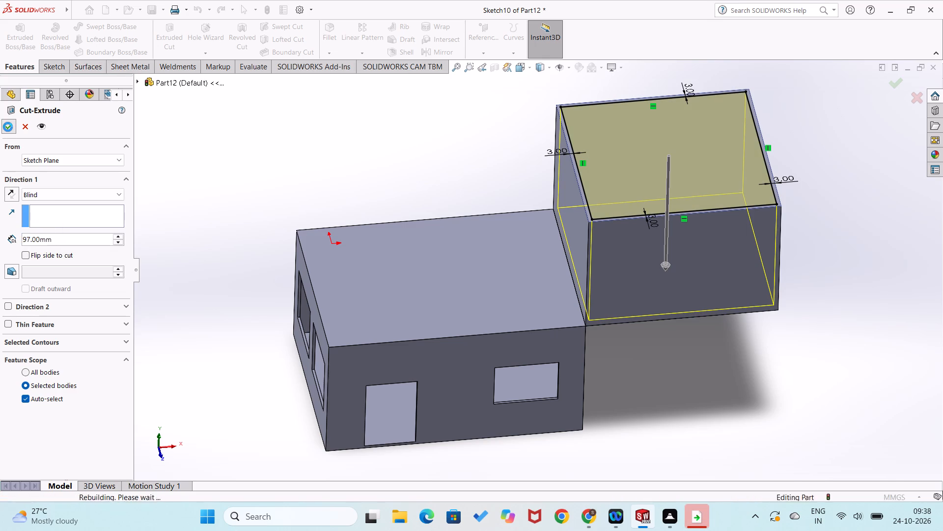
click(224, 178)
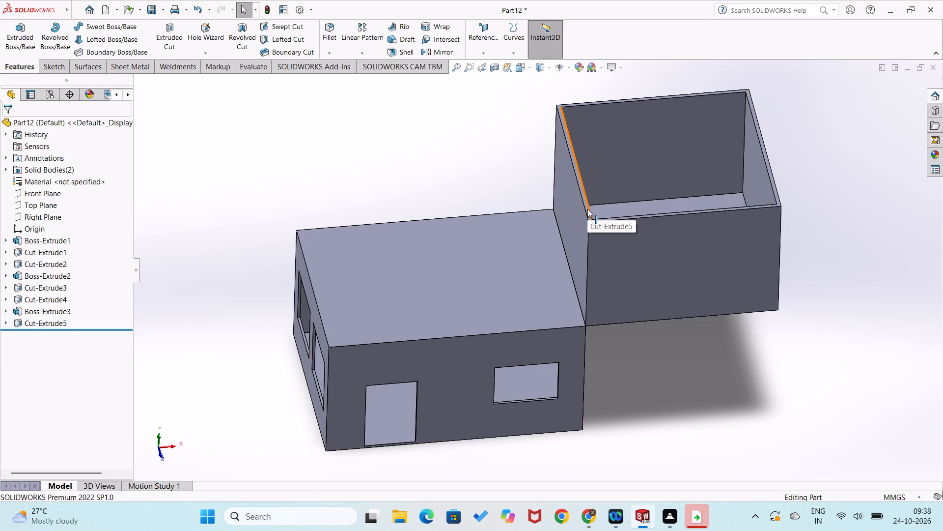
Sketch a 150 by 150 mm rectangle on the upper block's top rim, matching its outer corners.
scroll(589, 211, down, 2)
middle_drag(589, 211, 598, 250)
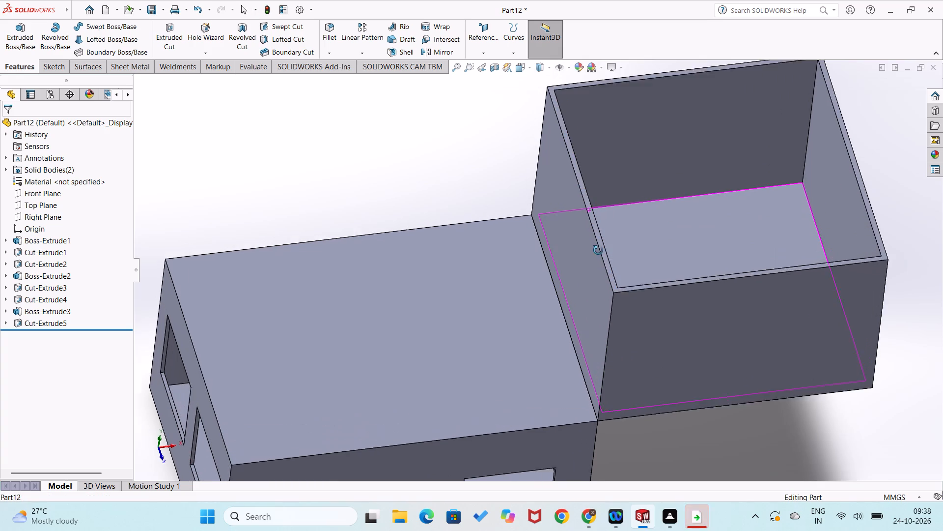
middle_drag(598, 250, 598, 252)
right_click(606, 249)
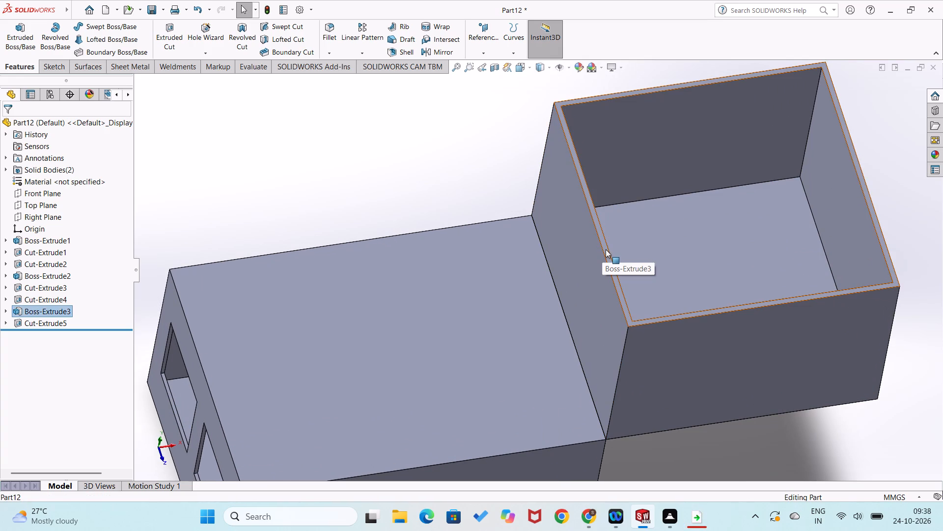
click(633, 234)
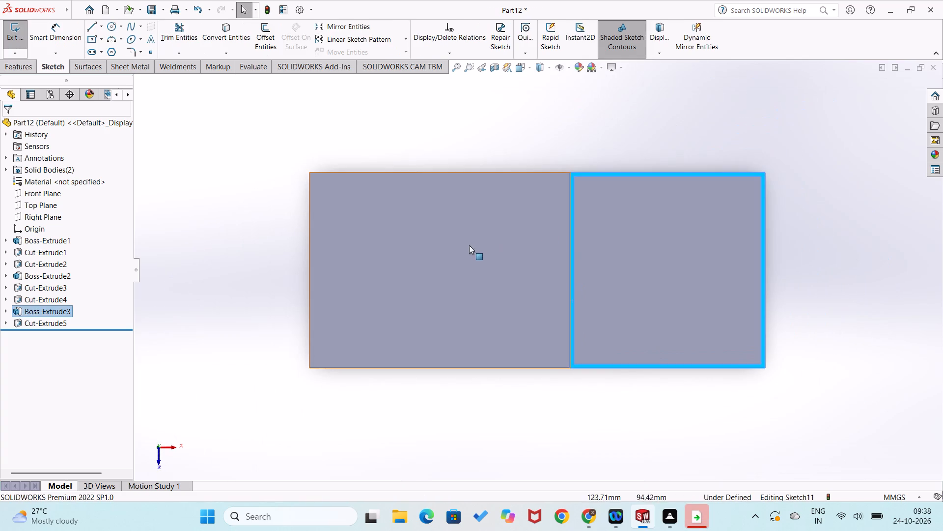
right_drag(422, 124, 394, 206)
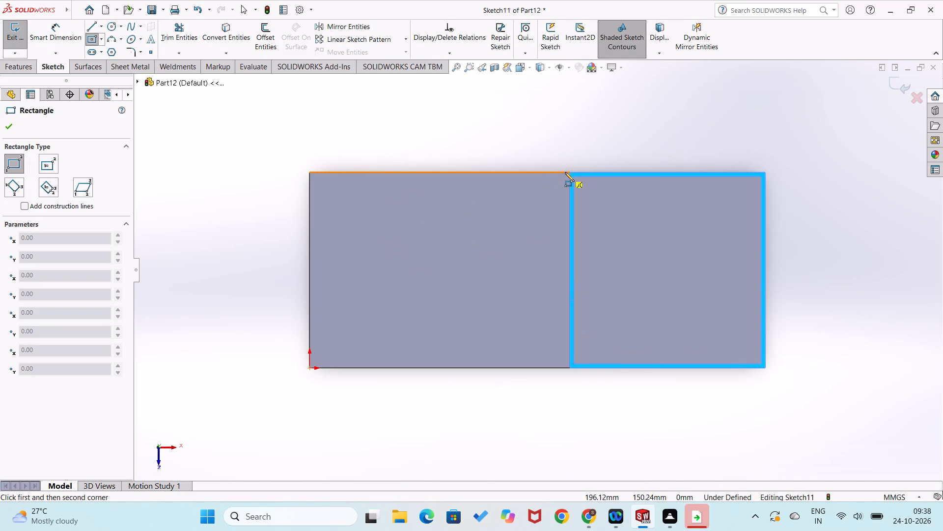
click(570, 174)
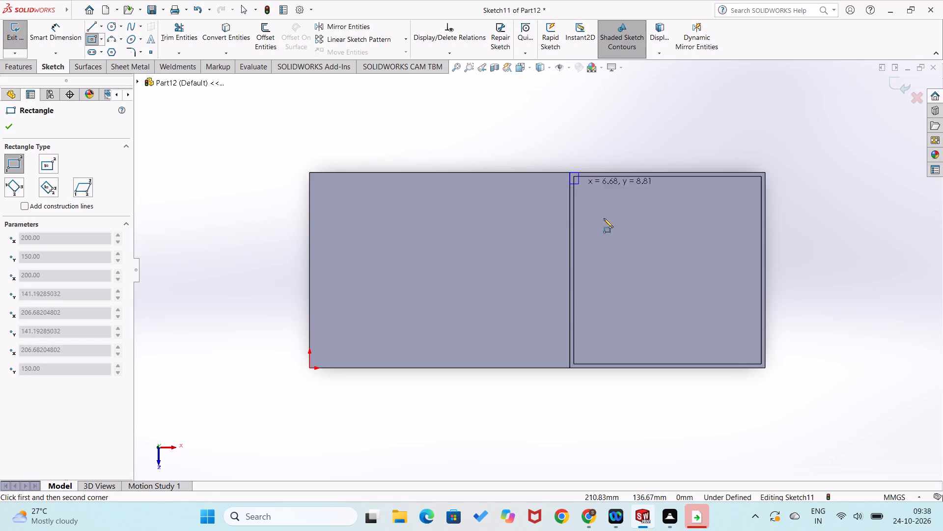
click(765, 367)
right_drag(784, 359, 793, 204)
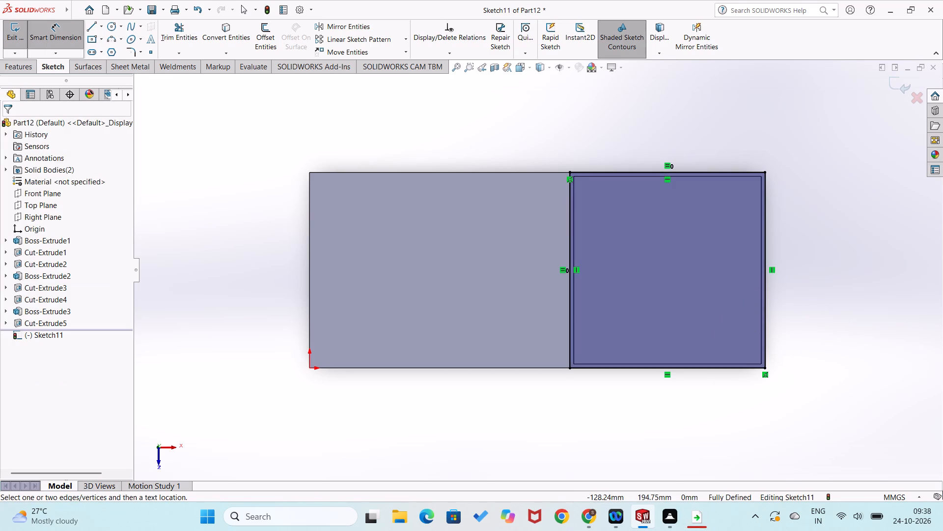
Extrude the rim rectangle 3 mm in the reversed, downward direction with Merge result enabled to close the upper block.
click(17, 68)
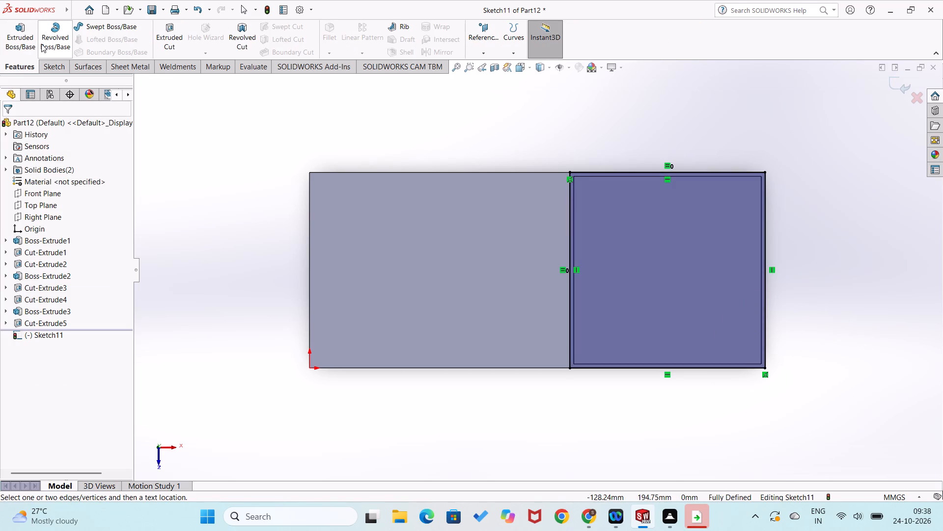
click(24, 39)
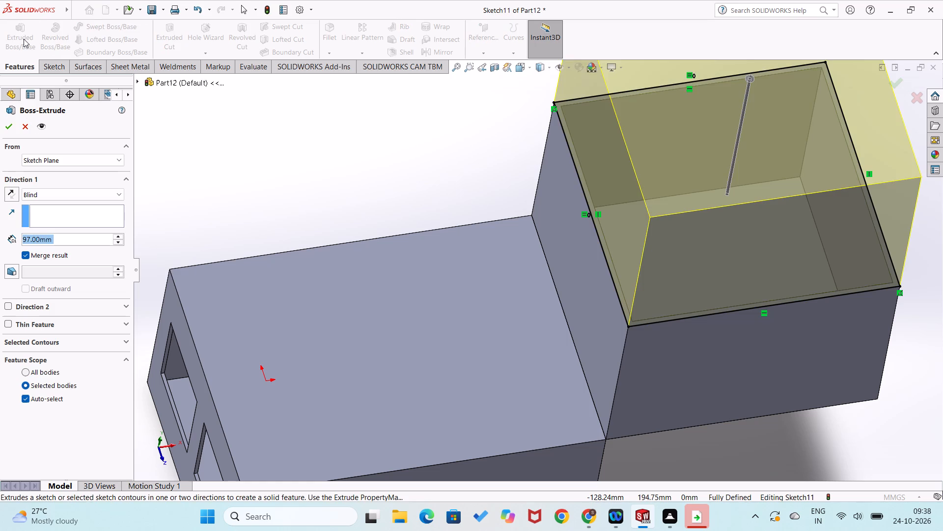
key(3)
key(Return)
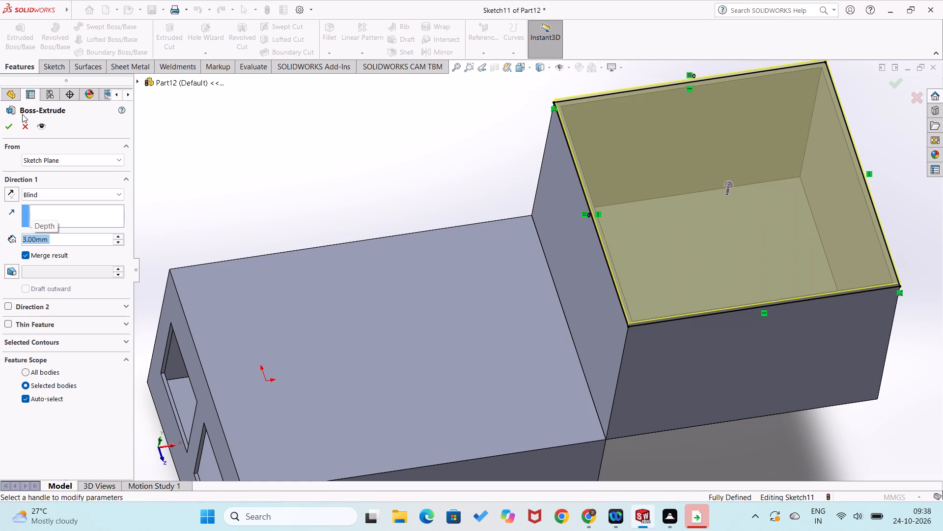
click(10, 198)
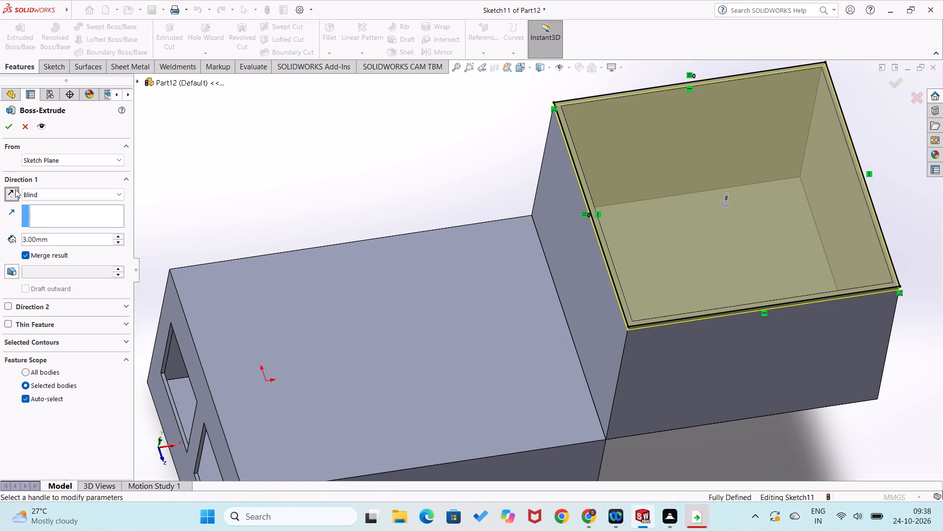
click(6, 127)
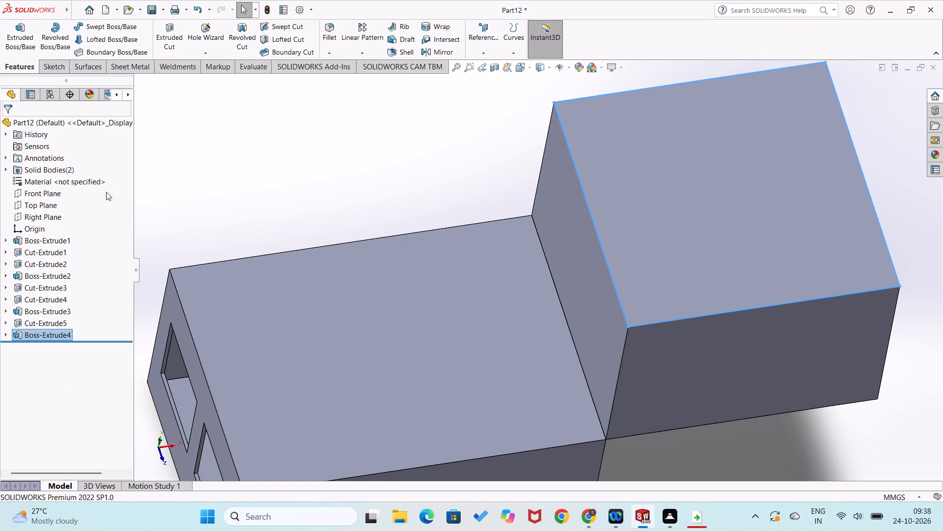
click(241, 171)
Sketch an upright door rectangle about 35 by 67 mm near the bottom edge of the upper block's front face.
right_click(671, 347)
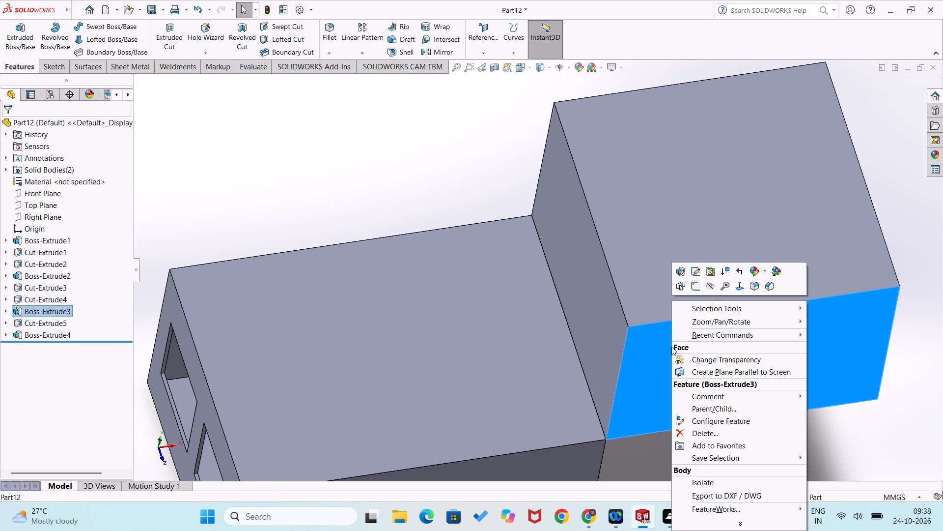
click(692, 288)
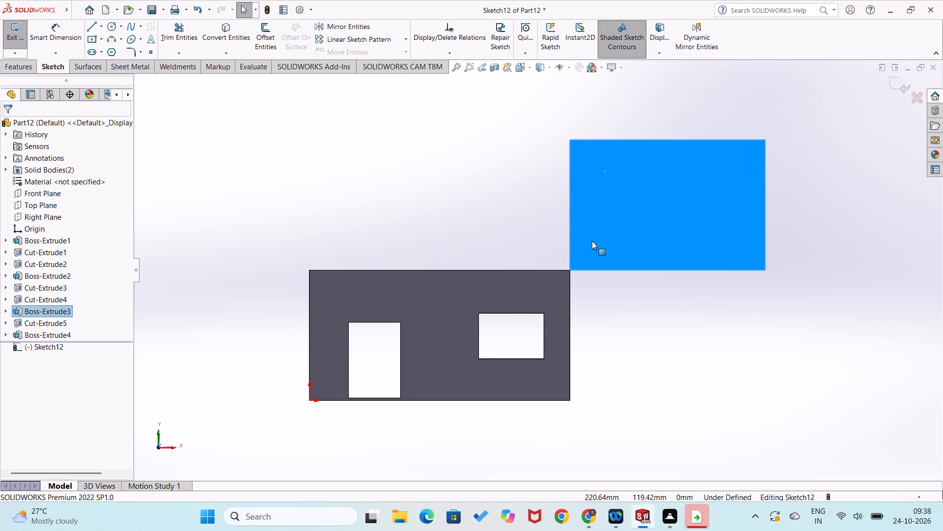
scroll(590, 239, down, 1)
click(454, 208)
right_drag(477, 188, 475, 248)
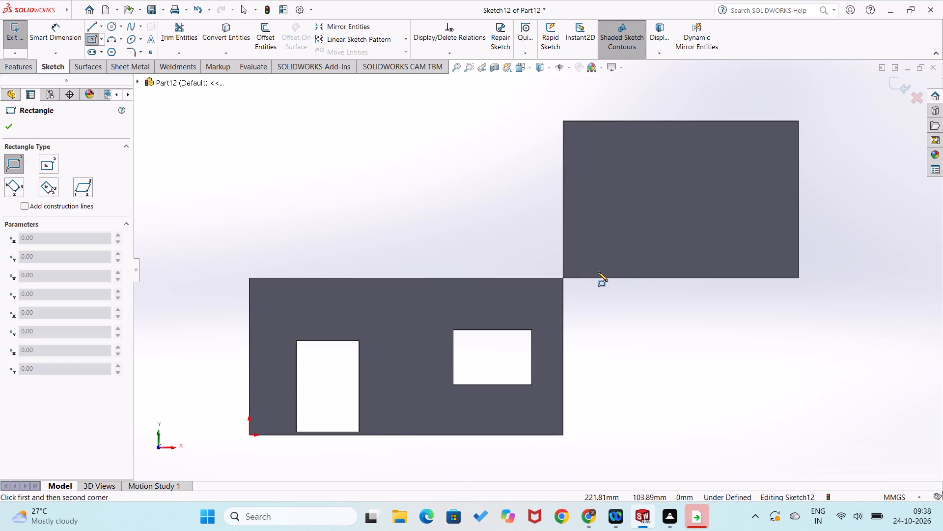
click(607, 273)
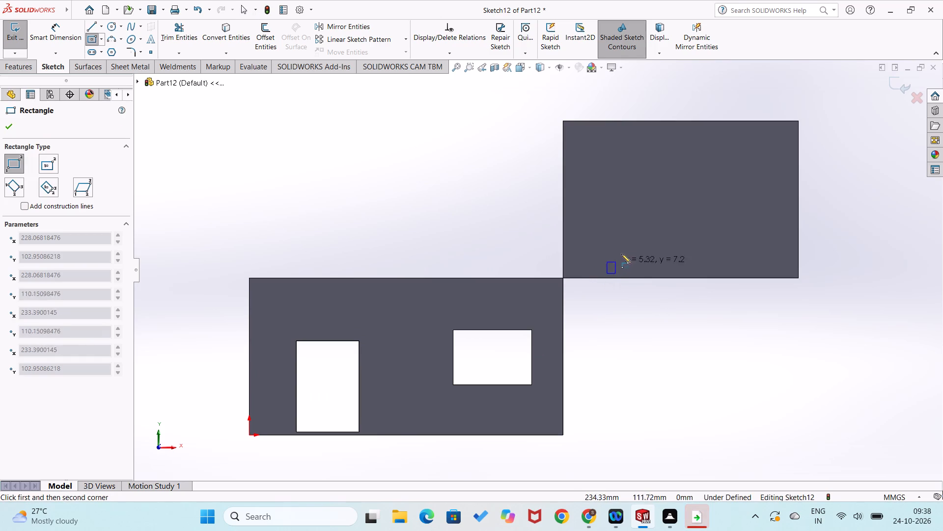
click(662, 168)
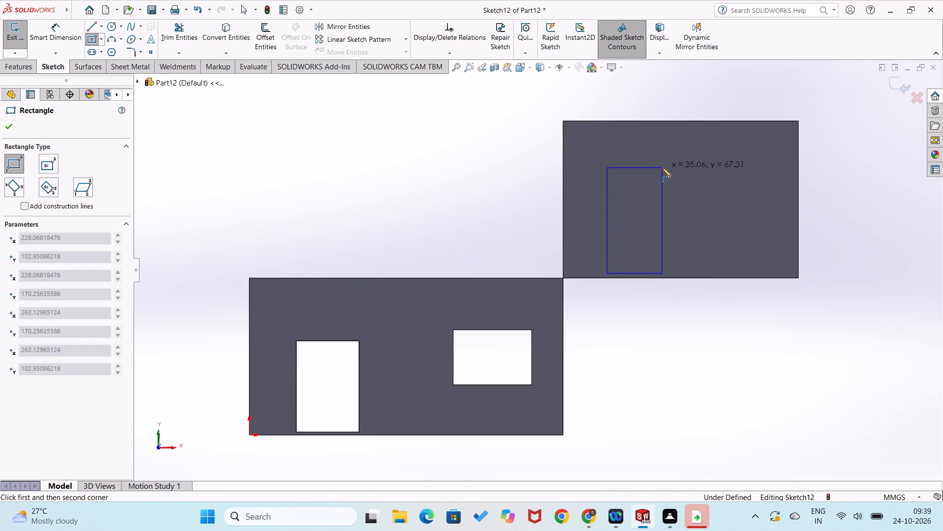
Dimension the door rectangle's bottom edge 2 mm above the upper block's bottom edge.
right_drag(510, 264, 504, 199)
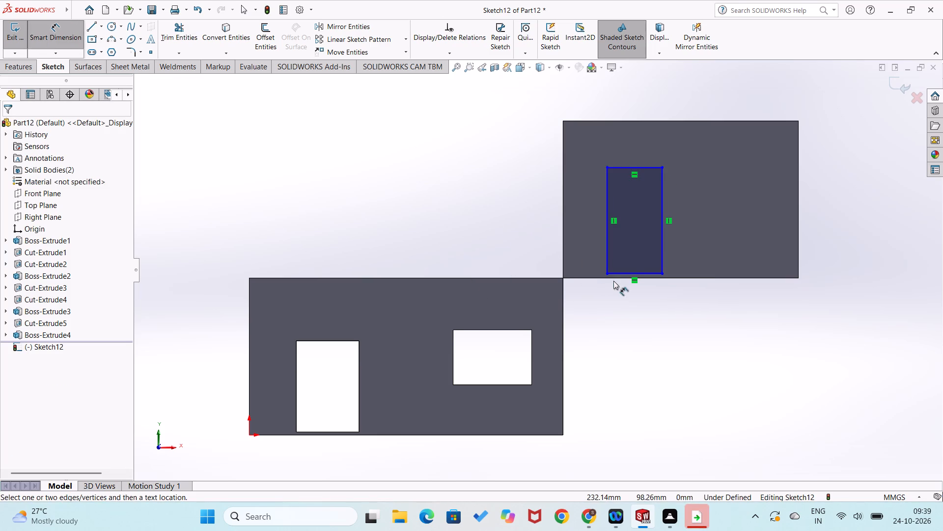
scroll(613, 281, down, 5)
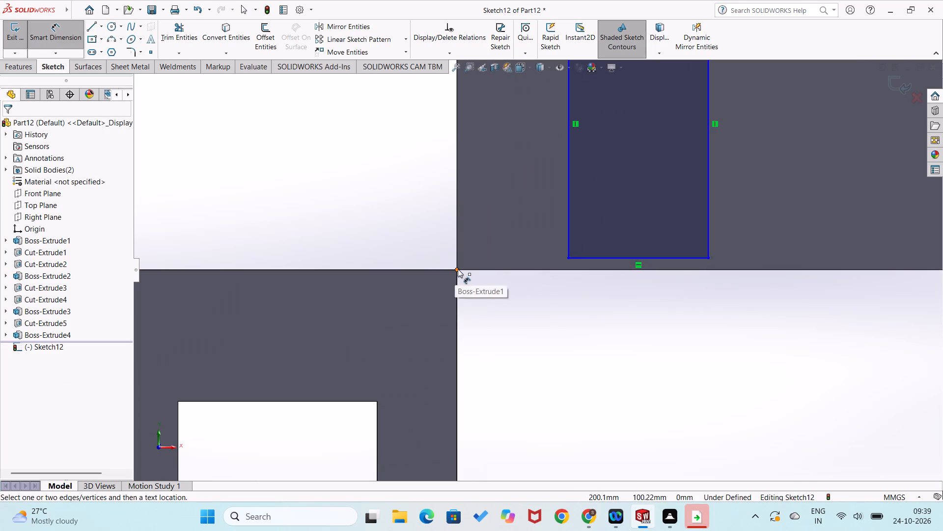
click(457, 269)
click(568, 258)
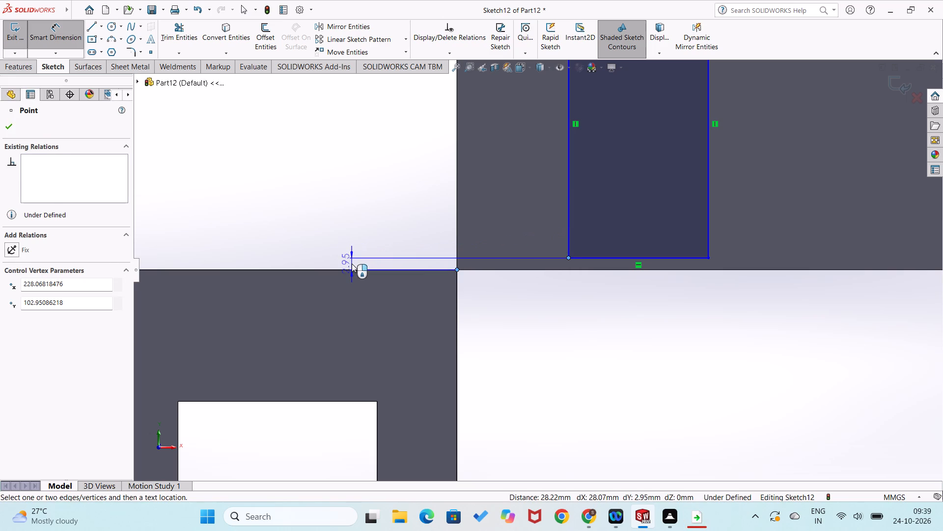
click(352, 264)
key(3)
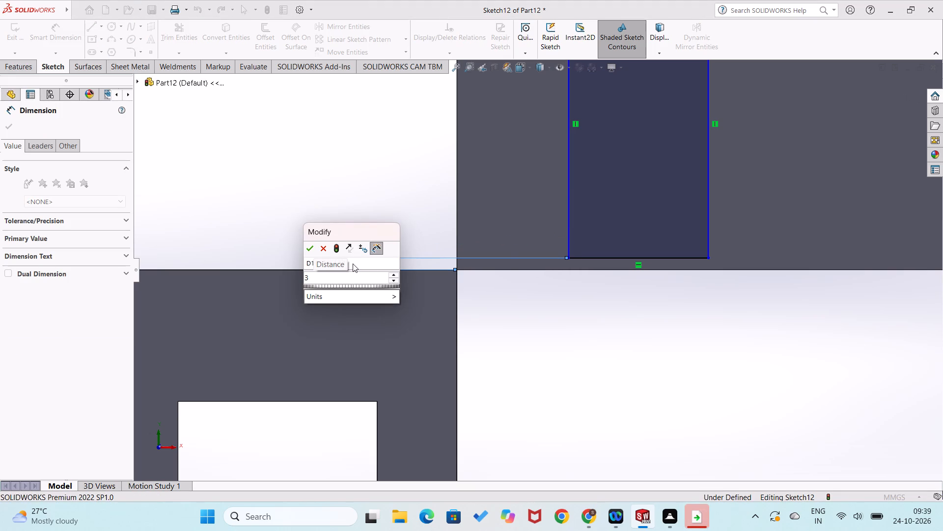
key(BackSpace)
key(2)
key(Return)
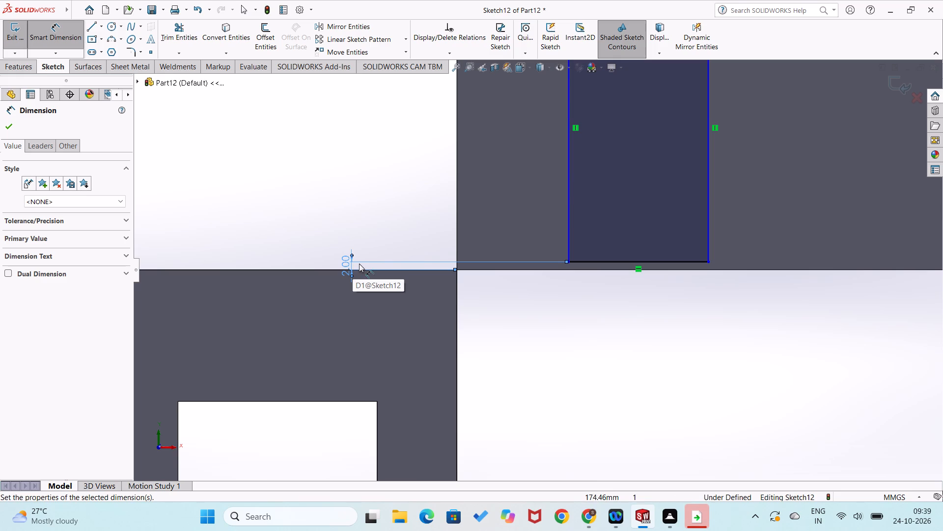
click(356, 232)
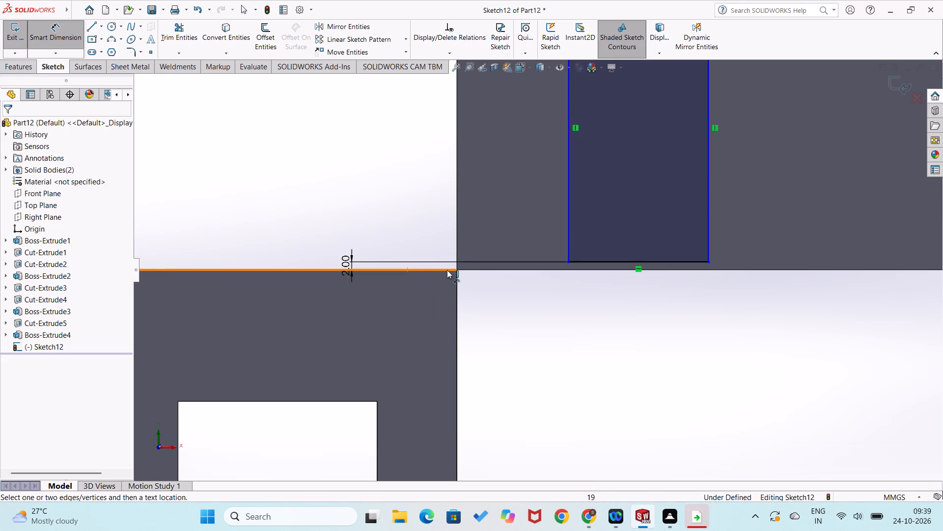
Dimension the door rectangle's left side from the upper block's left edge, setting the offset to 25 mm.
click(456, 269)
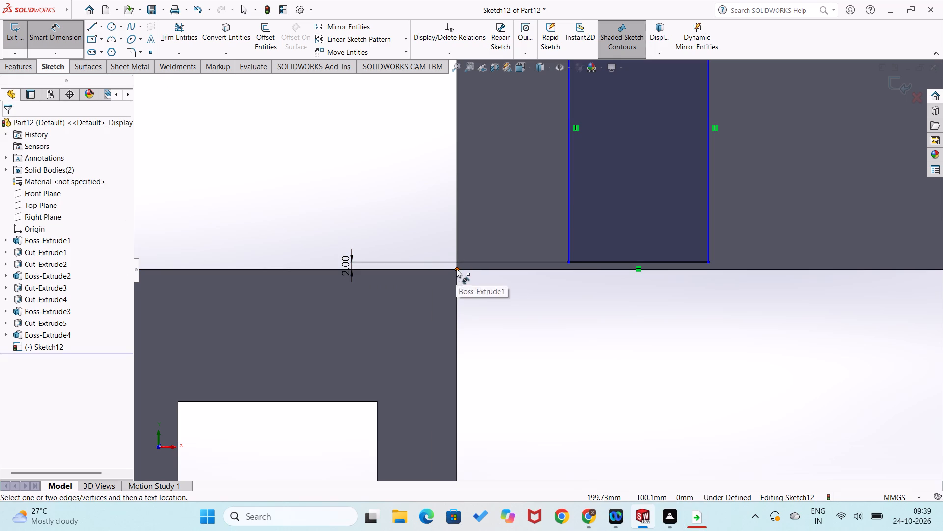
click(569, 260)
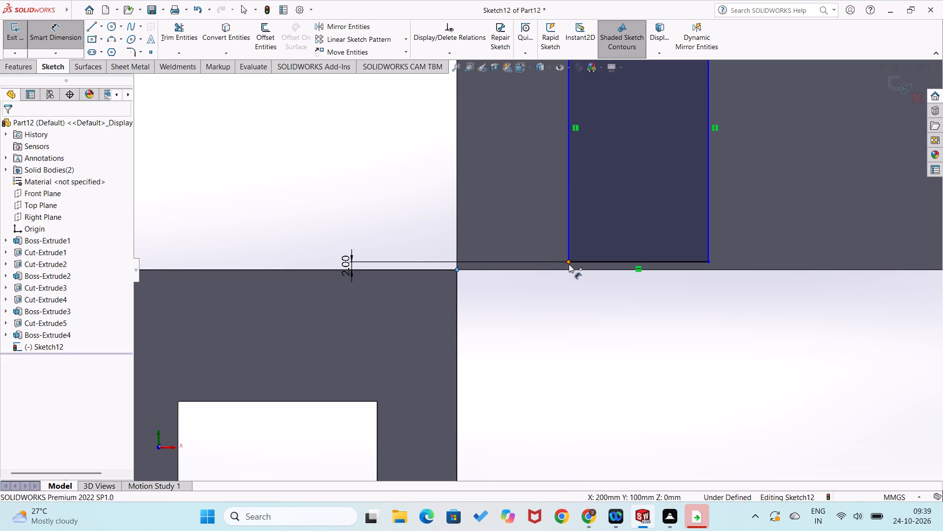
click(543, 311)
text(20)
key(Return)
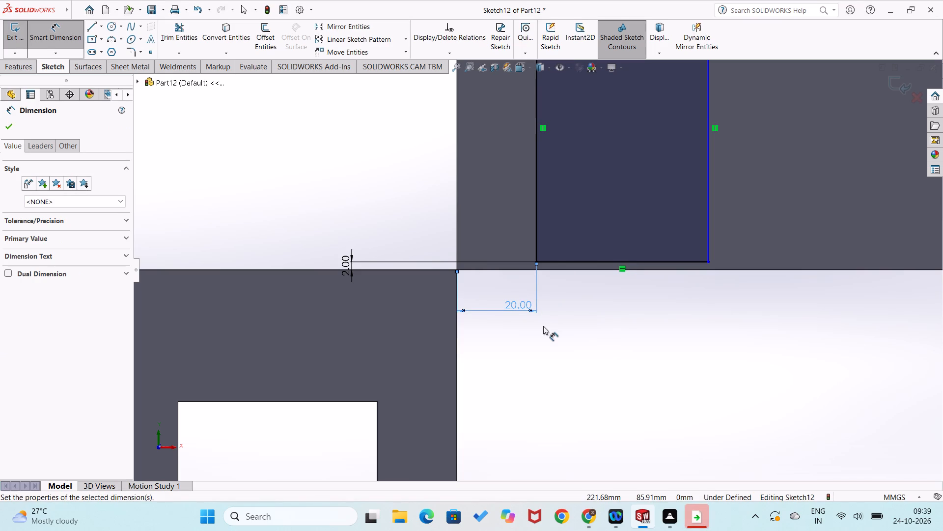
double_click(521, 309)
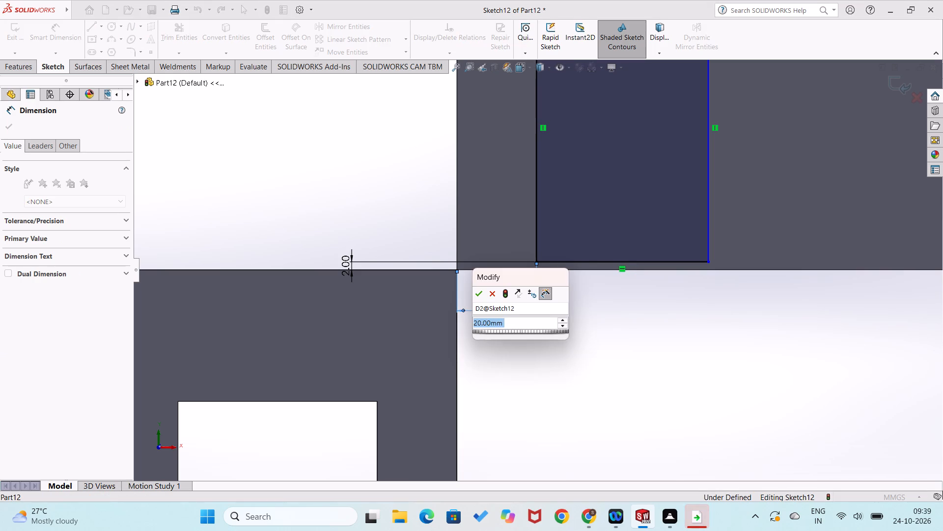
text(25)
key(Return)
click(536, 347)
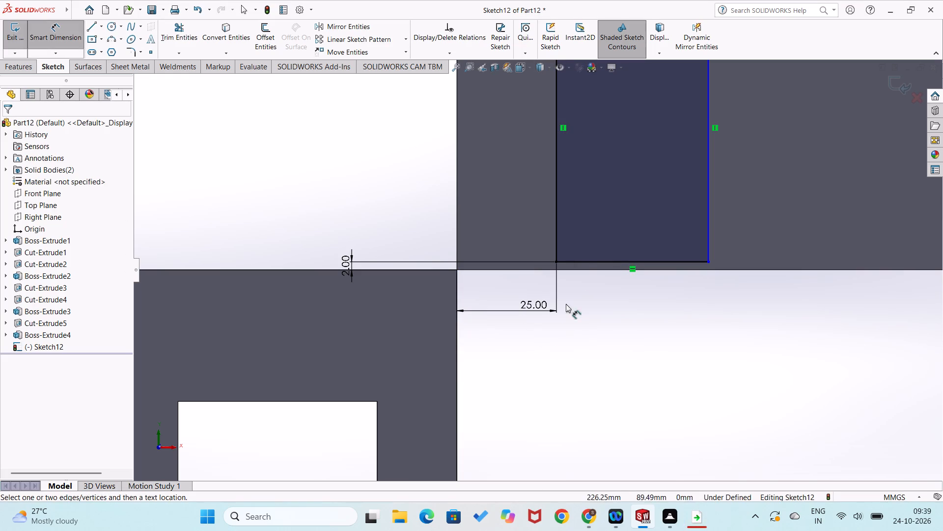
Dimension the door rectangle 35 mm wide and 60 mm high.
click(580, 264)
click(586, 299)
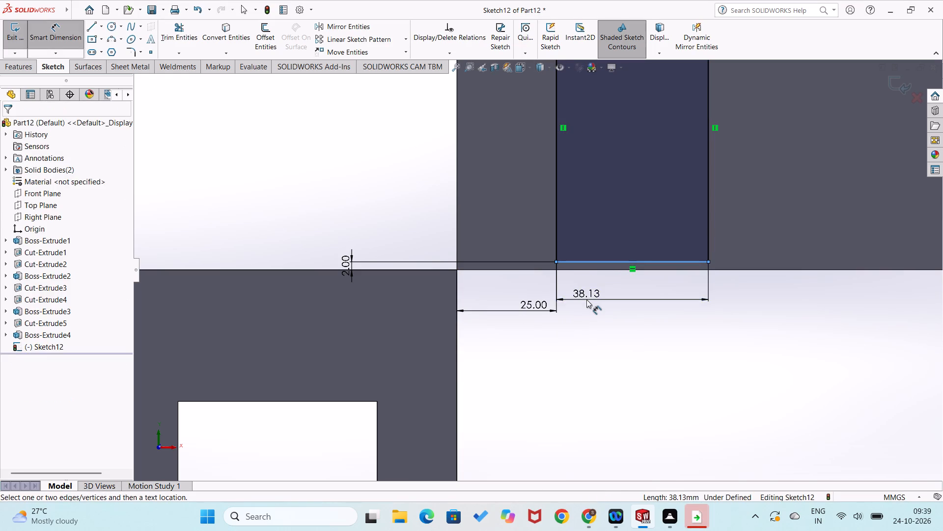
text(35)
key(Return)
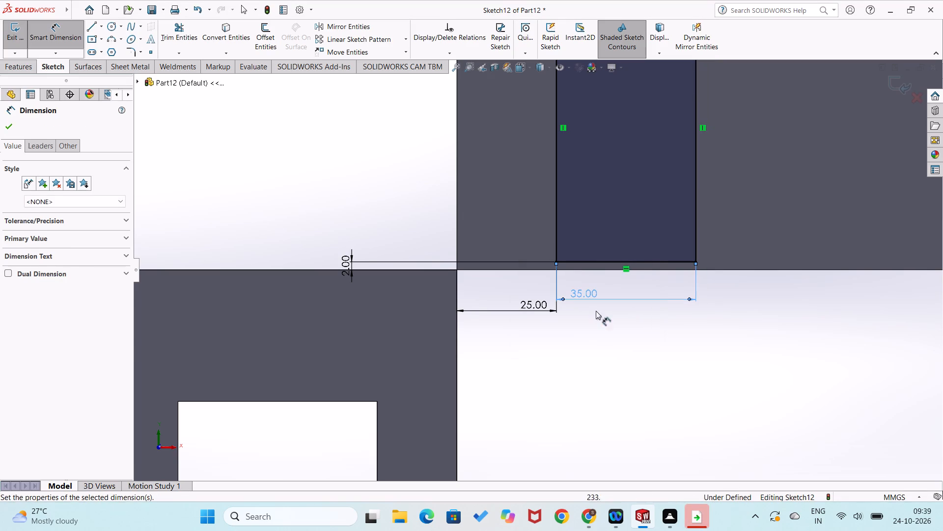
click(610, 363)
scroll(608, 338, up, 2)
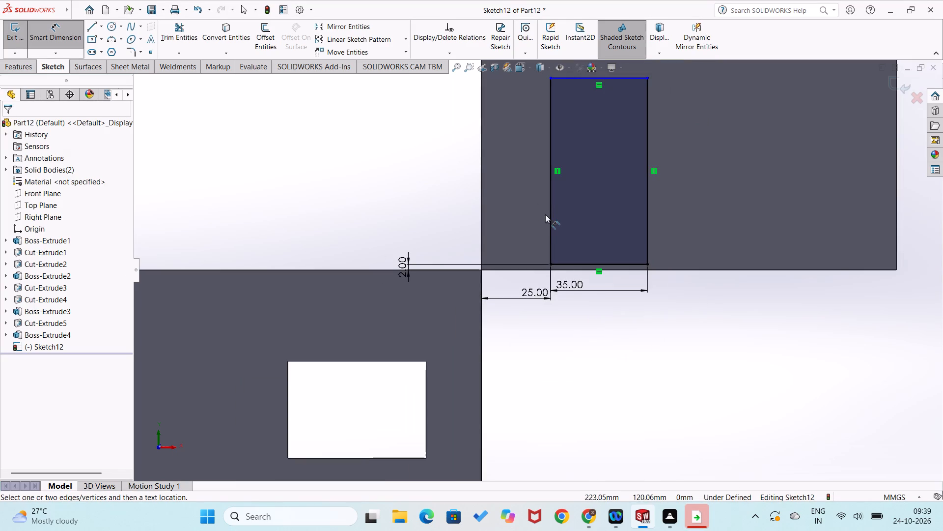
click(551, 218)
click(538, 227)
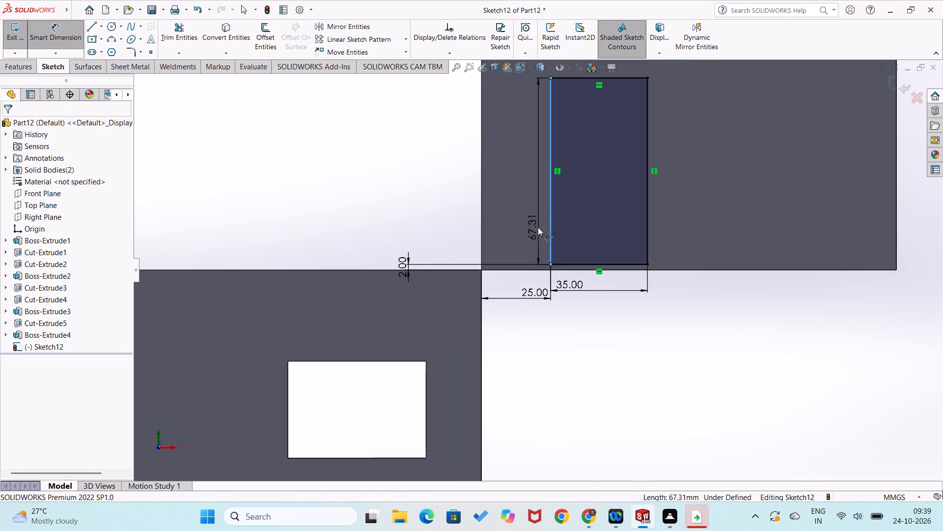
key(6)
key(0)
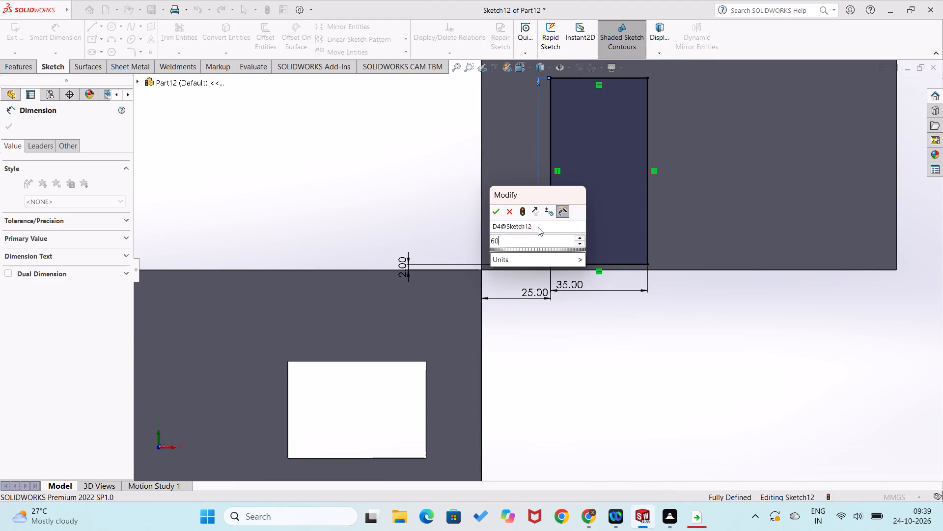
key(Return)
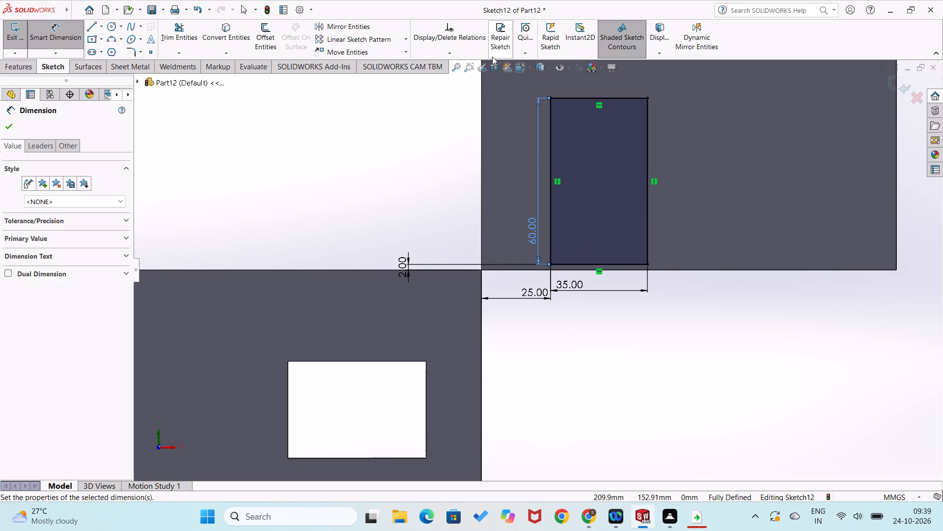
click(582, 390)
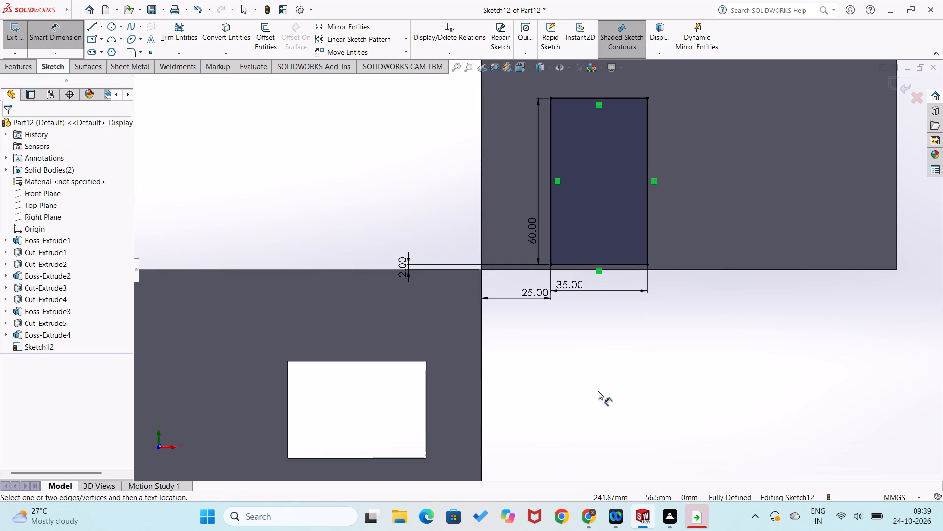
Cut-extrude the door rectangle through the upper block with a blind depth of a little over 200 mm.
click(21, 68)
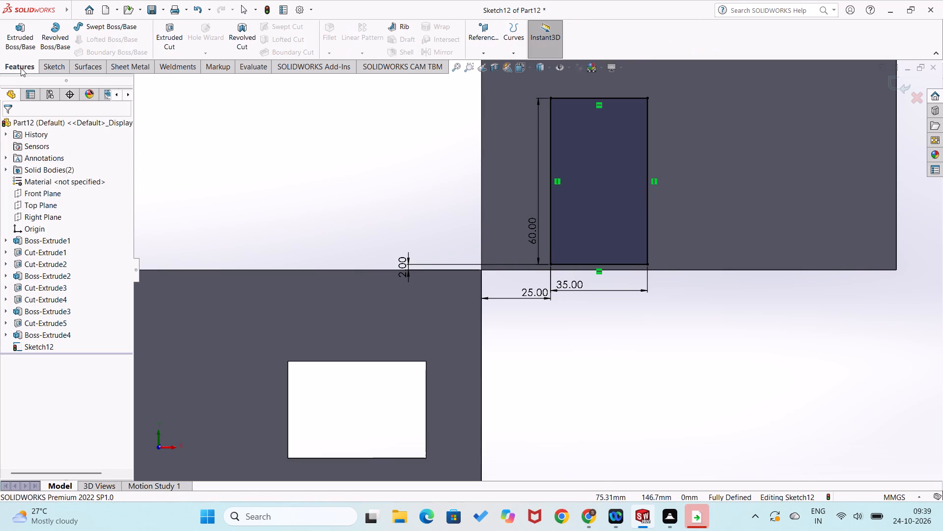
click(172, 32)
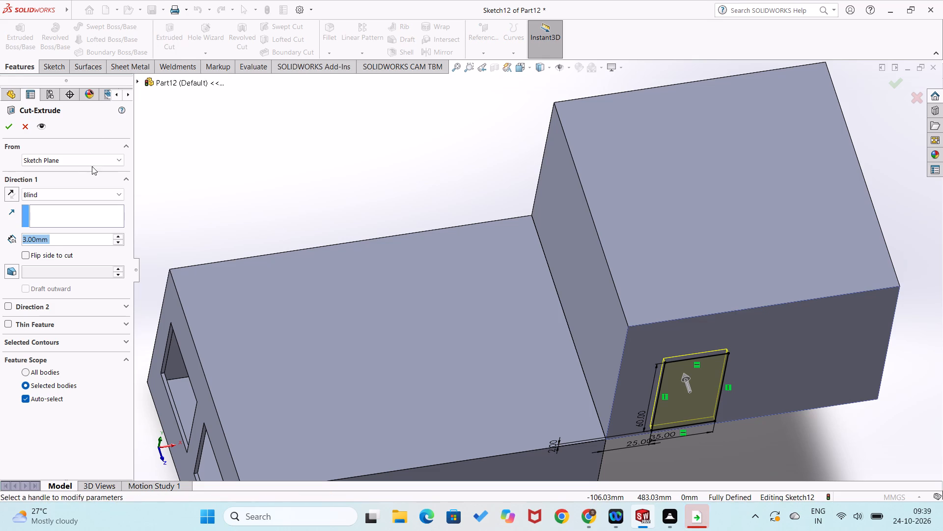
click(119, 236)
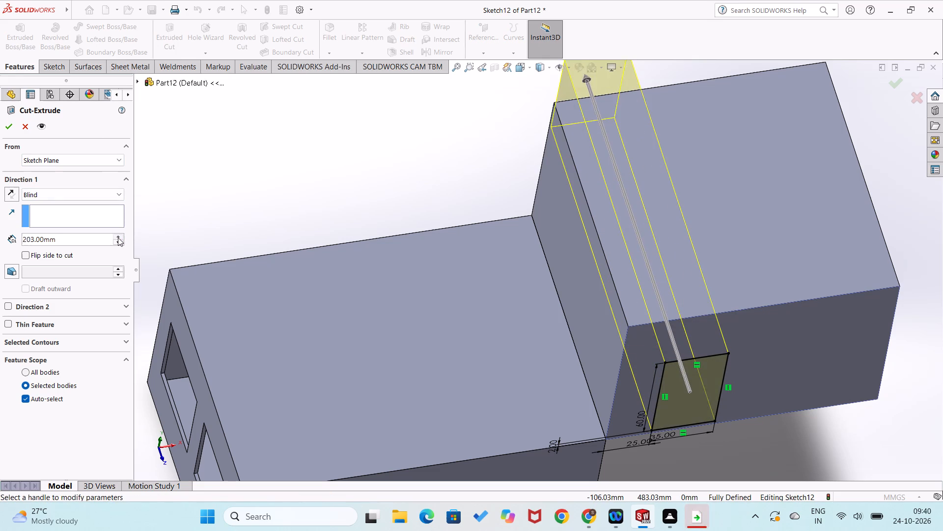
click(7, 127)
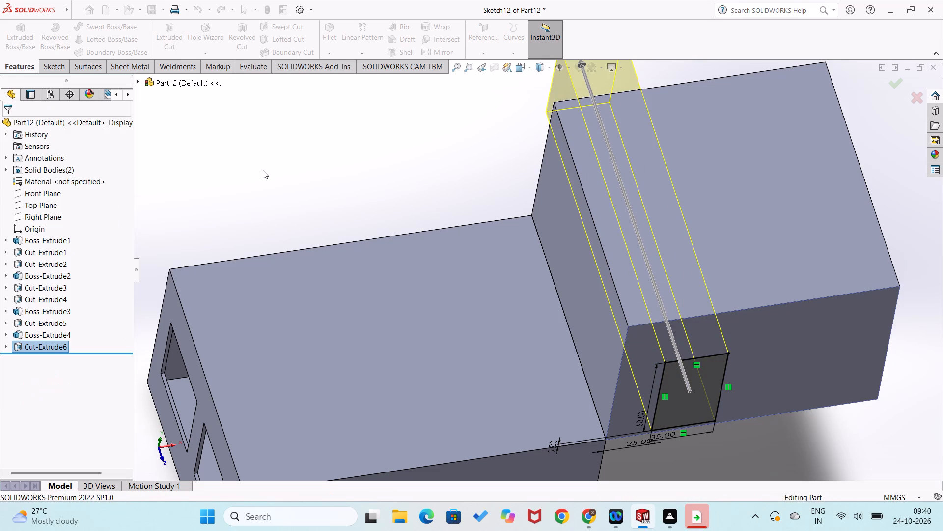
click(275, 168)
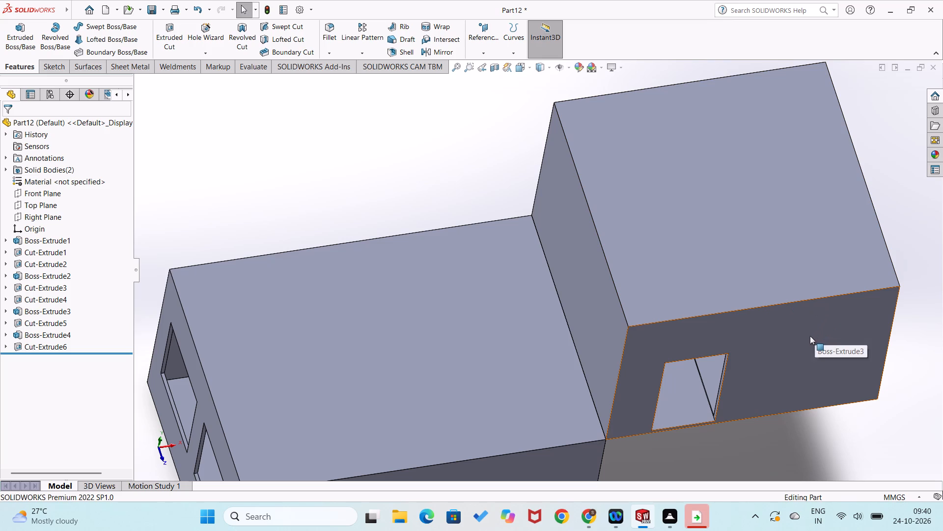
Sketch two stacked window rectangles beside the upper block's front door, the lower about 42 by 20 mm and the upper about 42 by 25 mm.
middle_drag(804, 343, 797, 277)
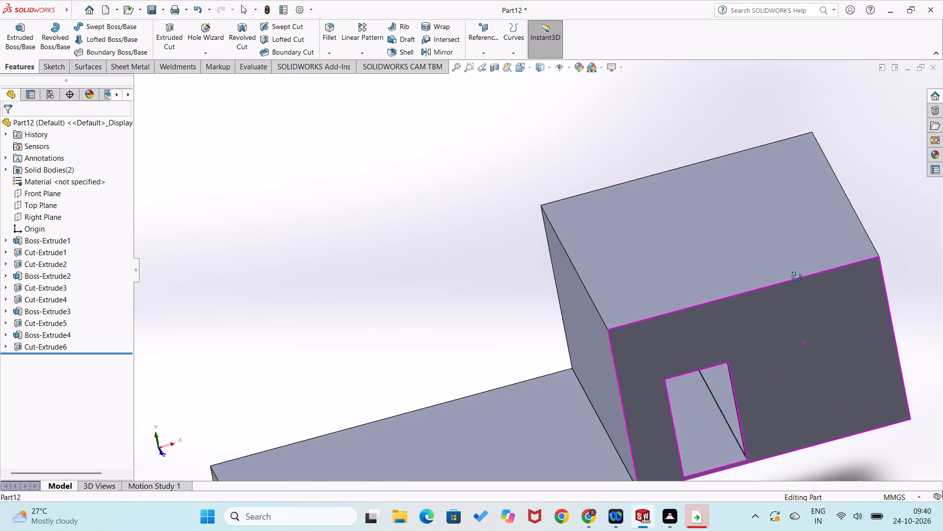
middle_drag(797, 277, 747, 225)
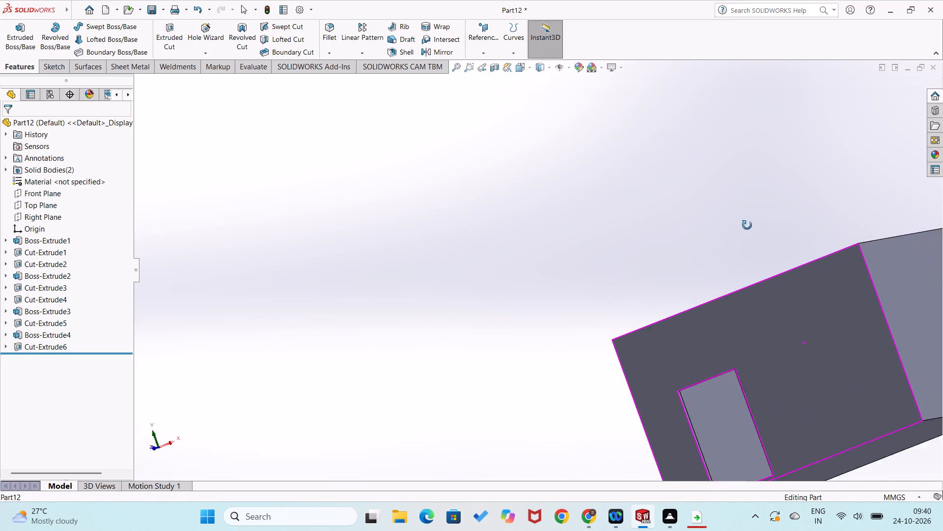
middle_drag(747, 225, 801, 266)
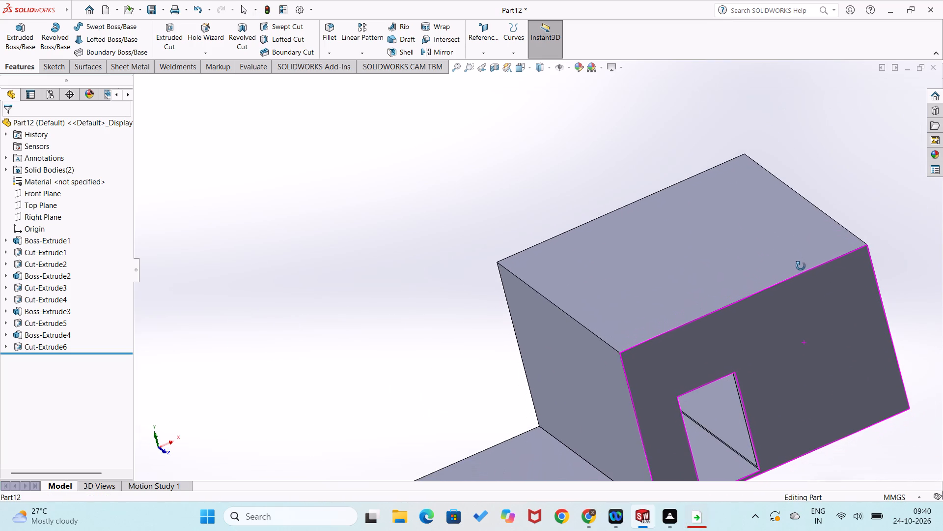
middle_drag(801, 266, 797, 266)
right_click(811, 383)
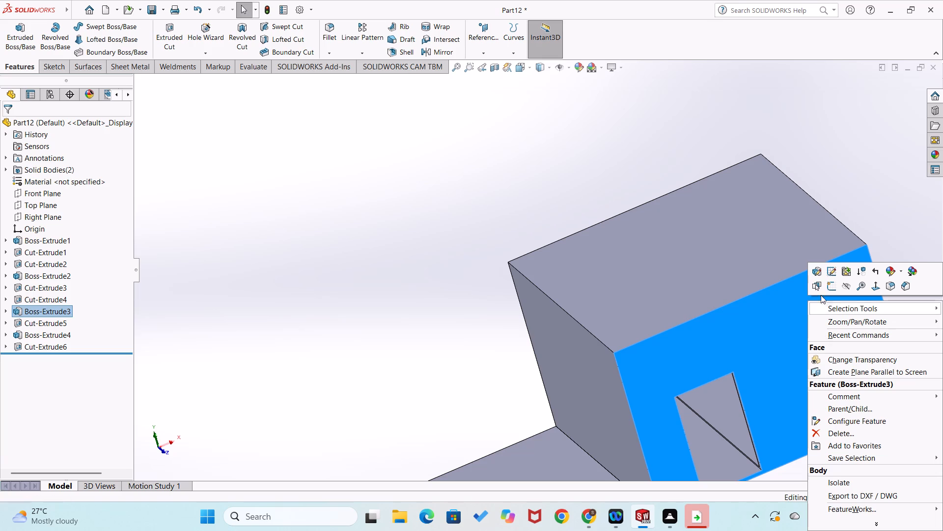
click(829, 285)
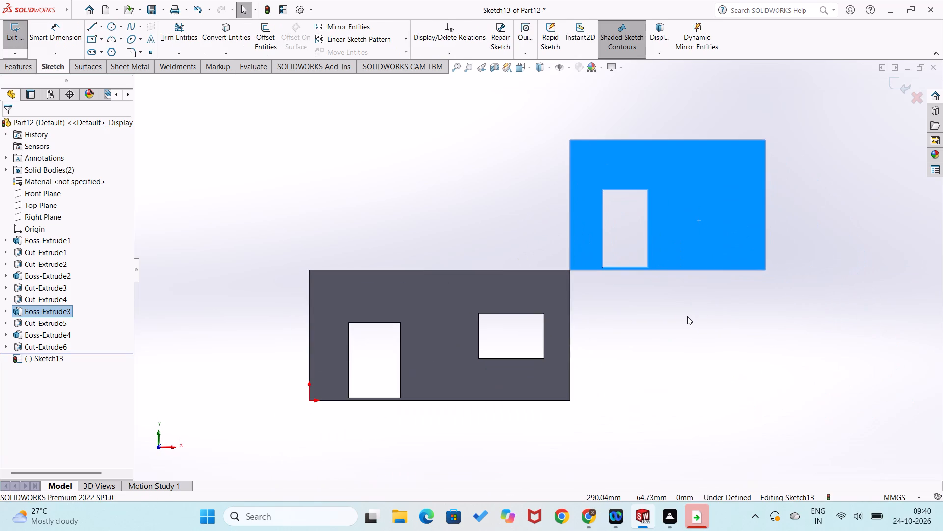
scroll(720, 226, down, 2)
click(776, 355)
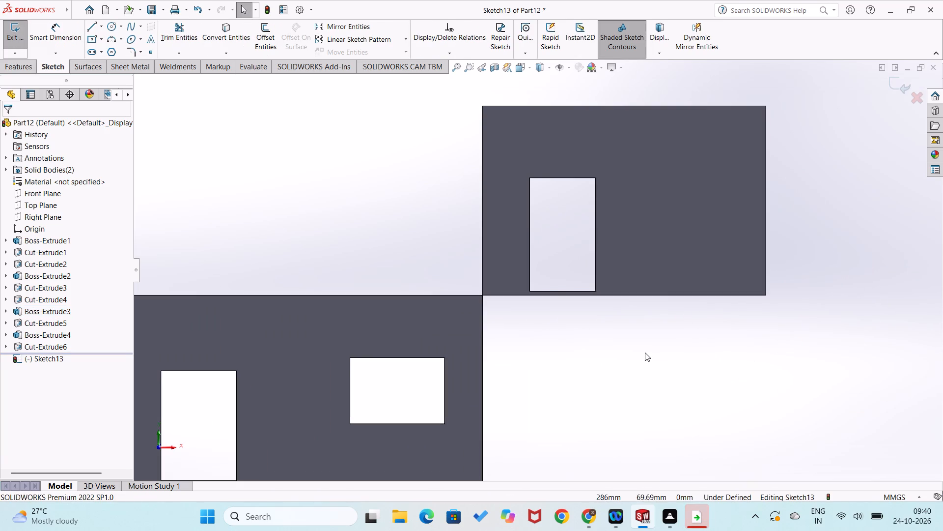
scroll(641, 355, up, 3)
scroll(601, 326, down, 2)
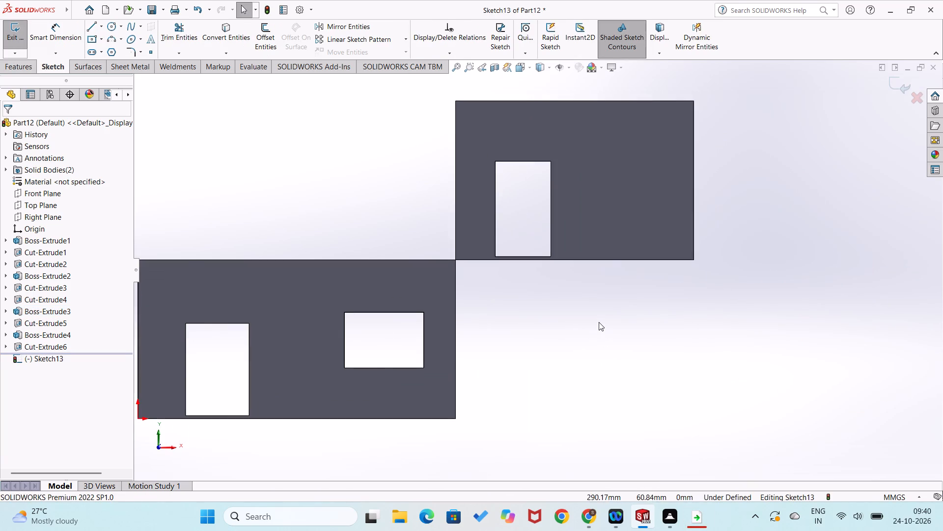
scroll(599, 322, down, 1)
scroll(571, 219, up, 3)
scroll(573, 189, down, 2)
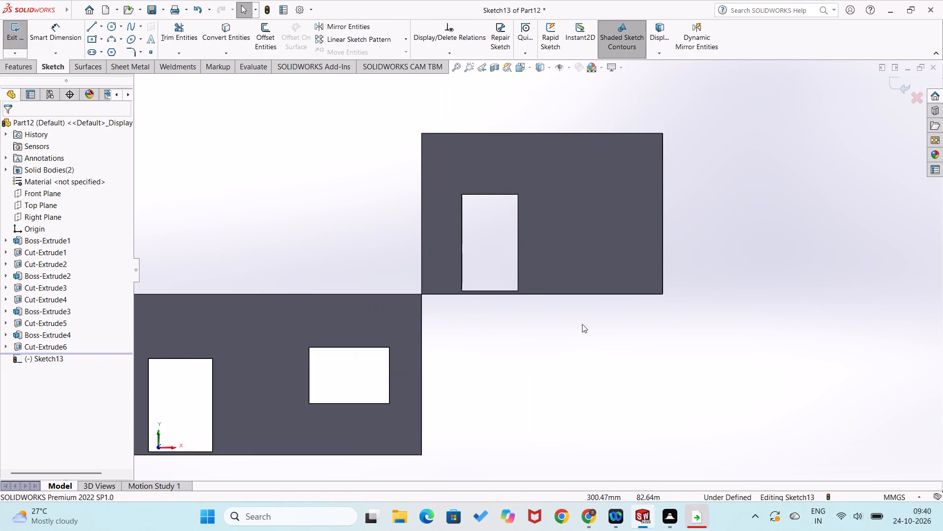
right_drag(581, 325, 580, 396)
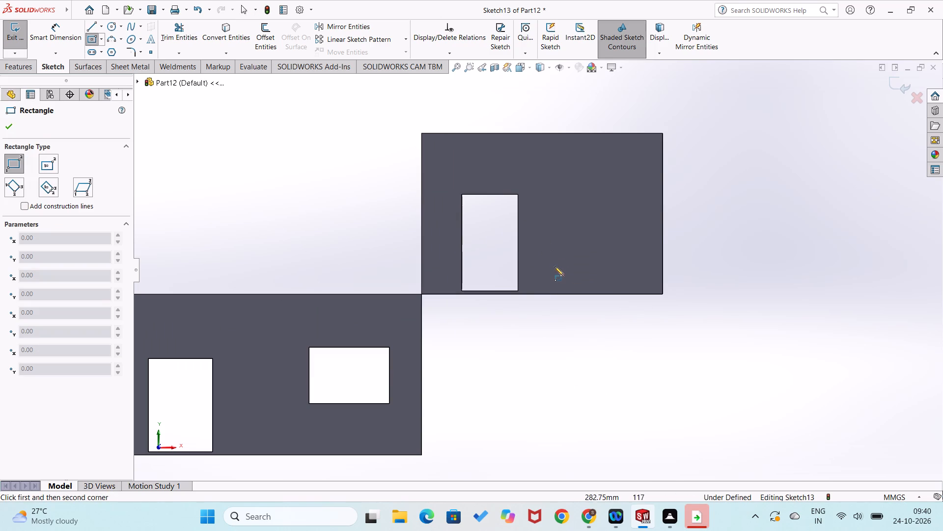
click(561, 276)
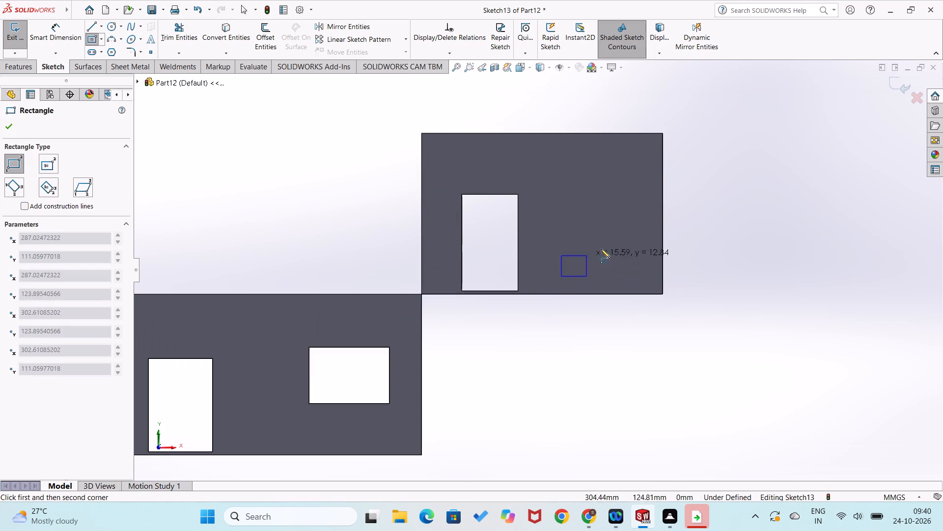
click(630, 244)
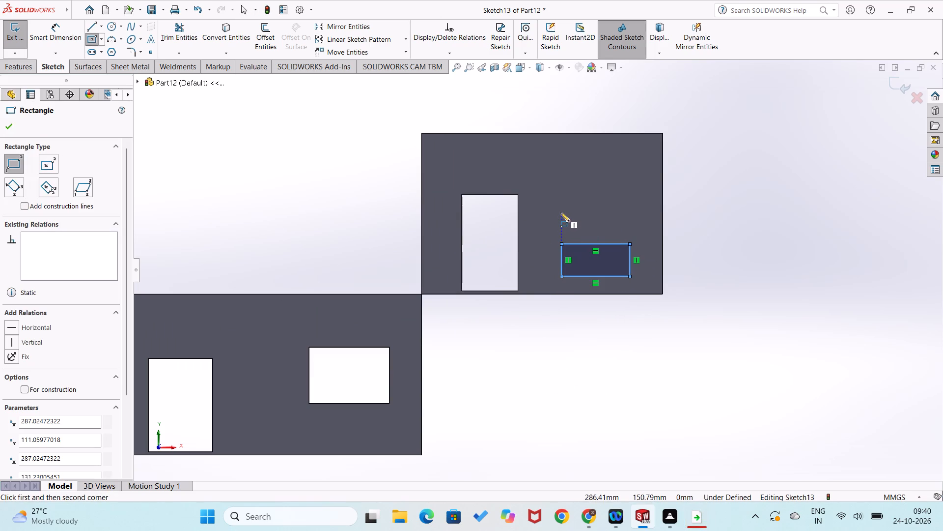
click(561, 212)
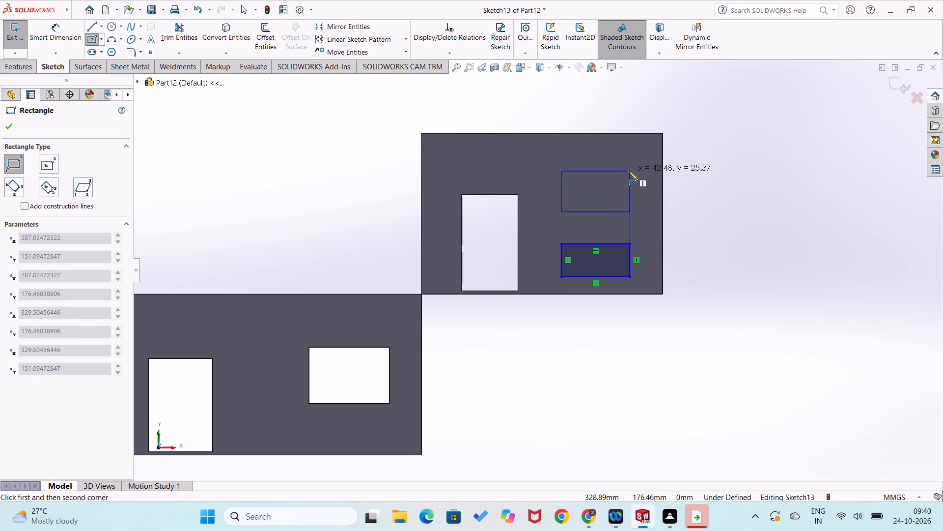
click(629, 171)
Dimension the lower window rectangle's bottom edge 15 mm above the upper block's bottom edge.
right_drag(714, 313, 707, 235)
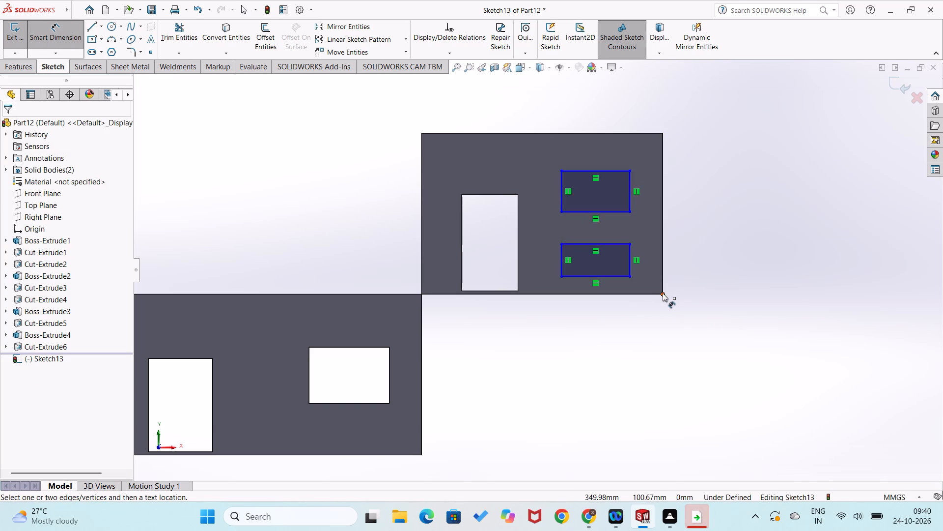
click(663, 293)
click(629, 274)
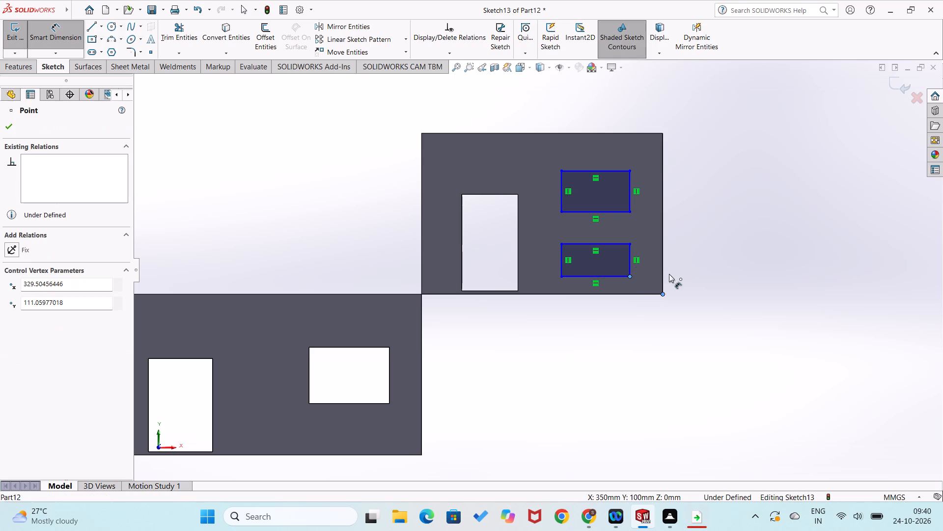
click(699, 284)
text(10.)
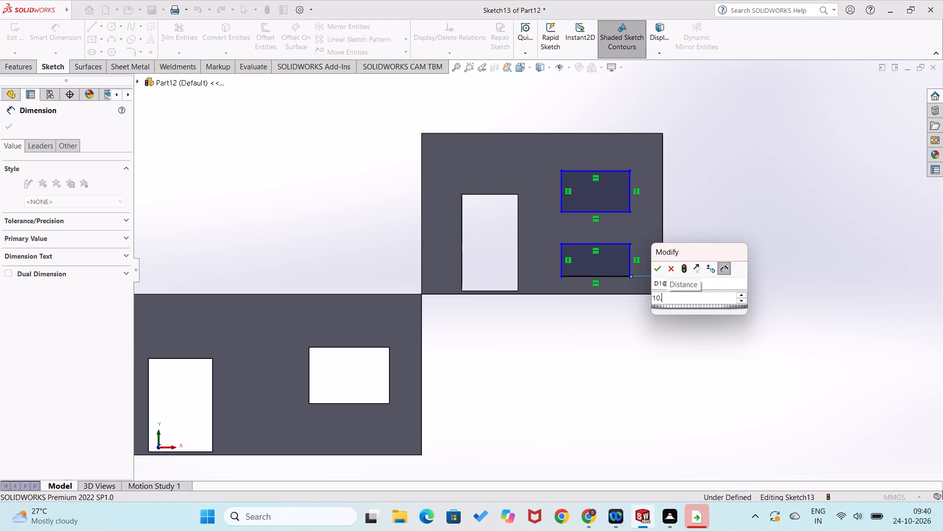
key(Return)
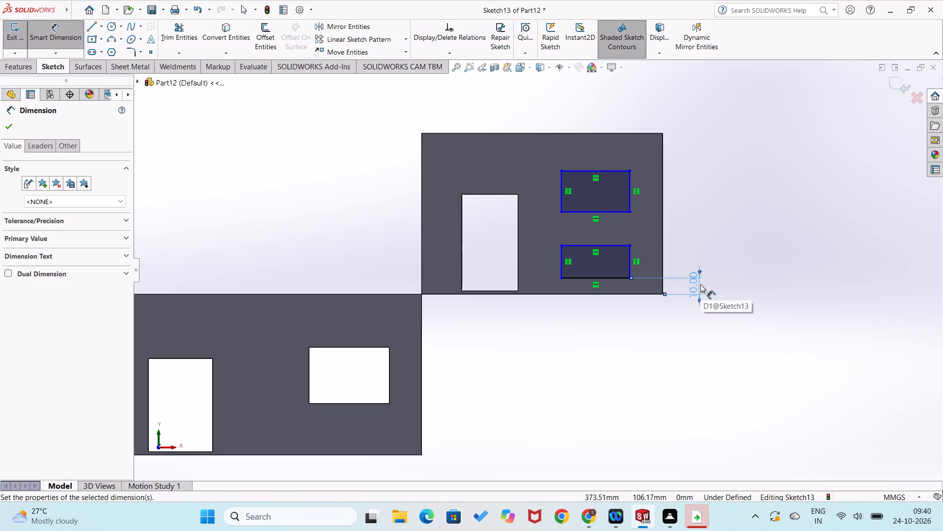
double_click(691, 291)
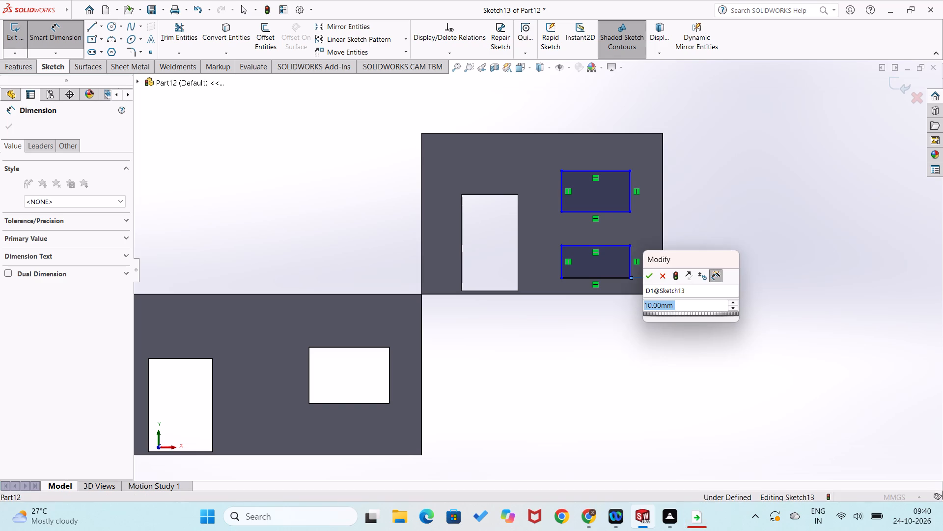
text(15)
key(Return)
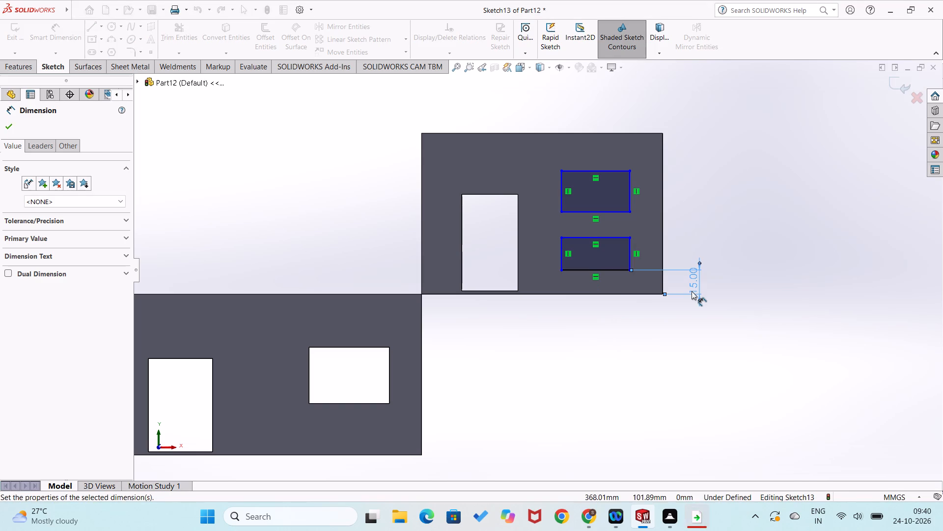
Dimension the upper window rectangle's top edge 15 mm below the upper block's top edge.
click(695, 236)
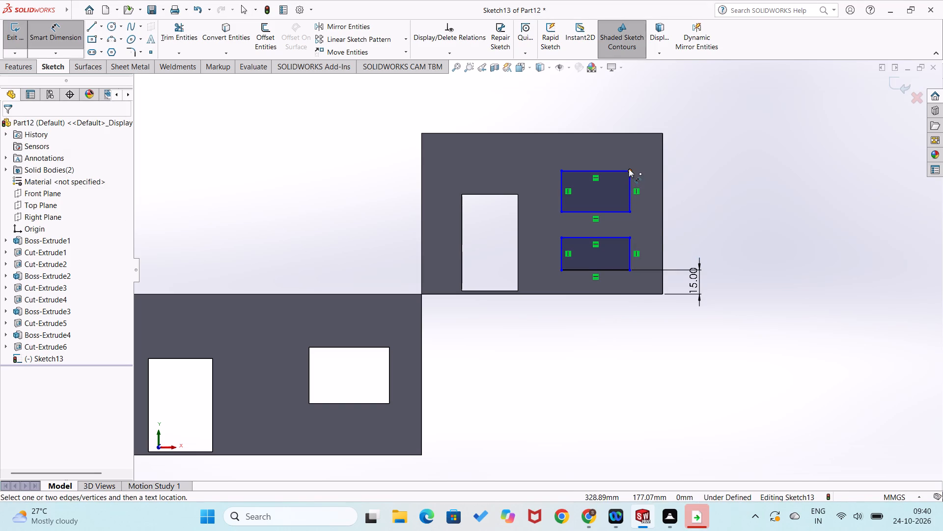
click(629, 169)
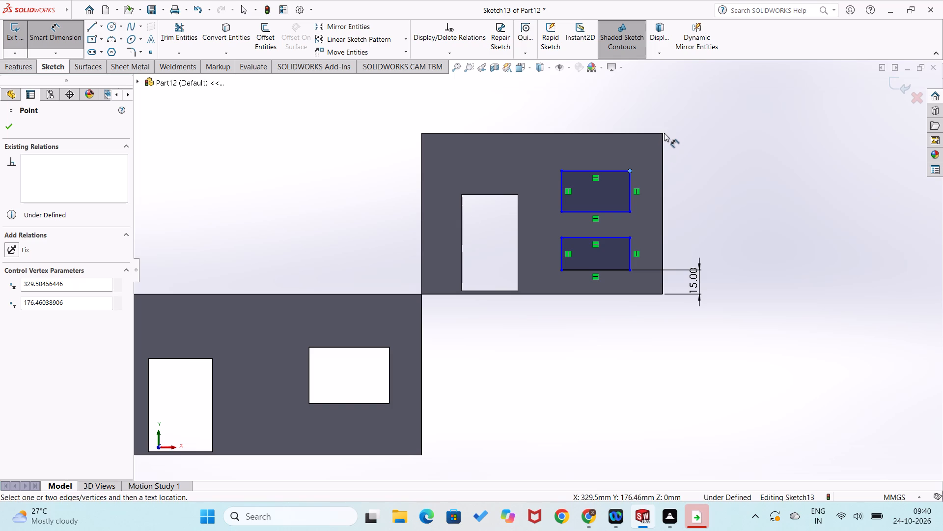
click(662, 133)
click(683, 137)
text(15)
key(Return)
click(699, 183)
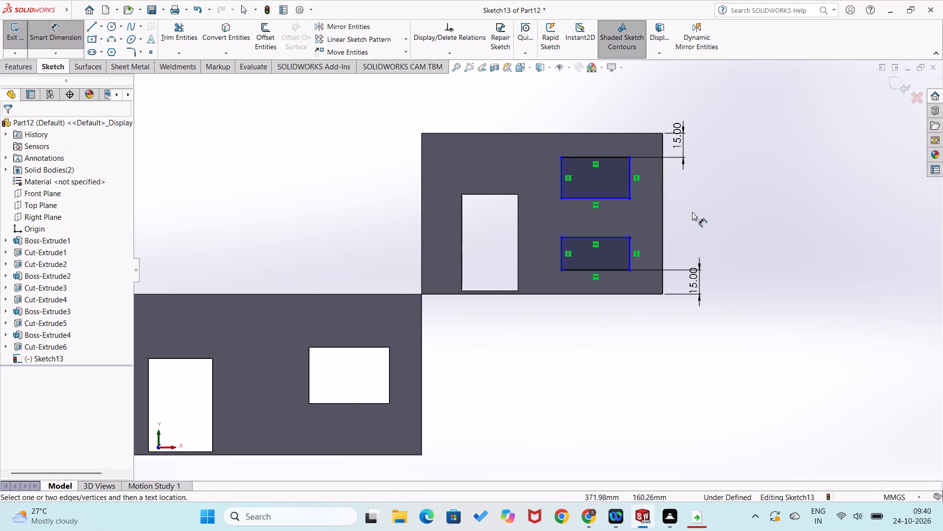
Dimension both window rectangles on the upper block 23 mm high.
click(629, 182)
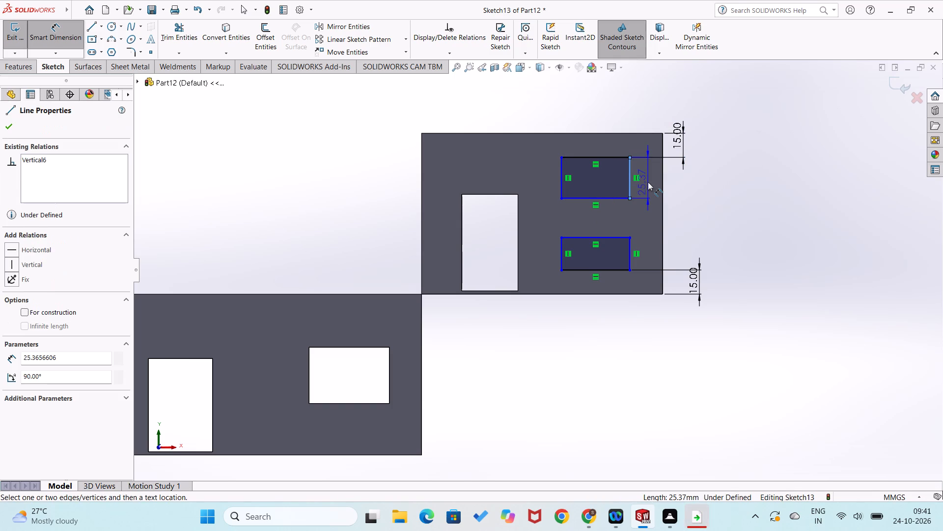
click(648, 182)
text(23)
key(Return)
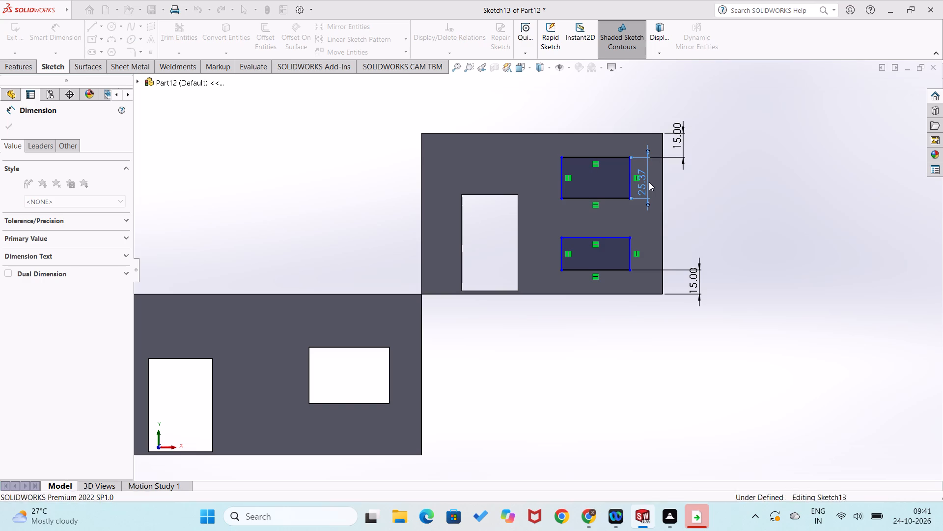
click(631, 259)
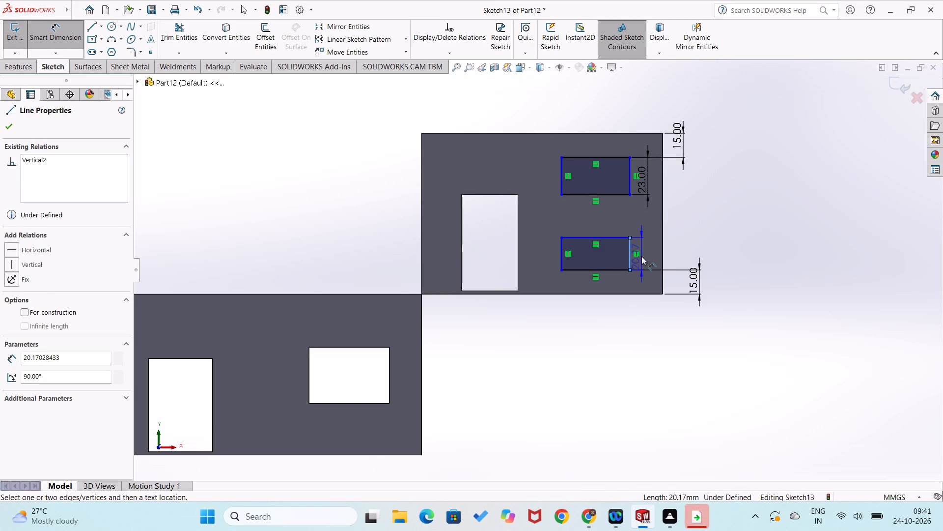
click(642, 256)
text(23)
key(Return)
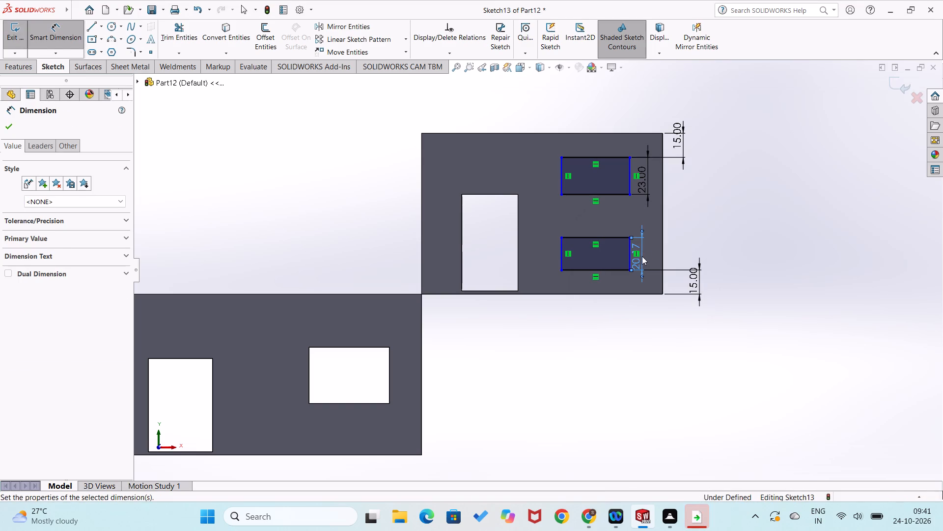
click(711, 242)
Dimension both window rectangles on the upper block 40 mm wide.
click(603, 268)
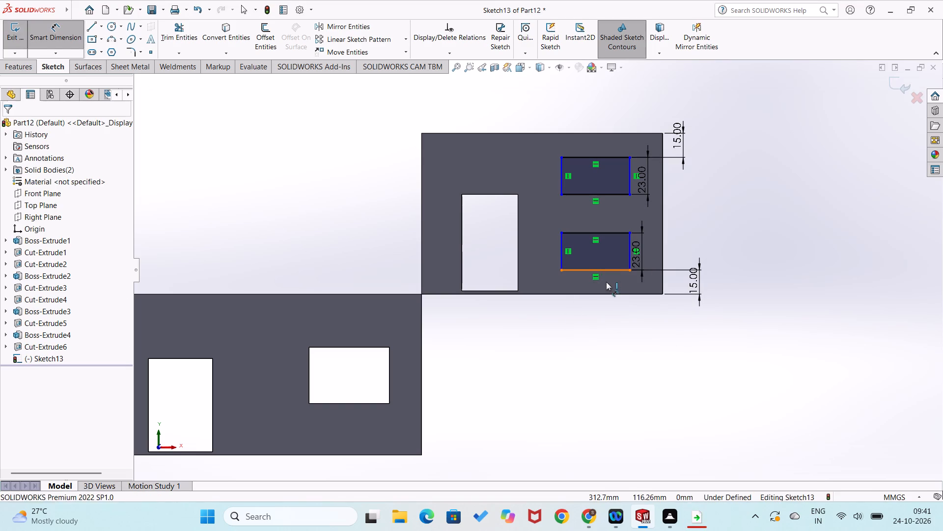
click(606, 282)
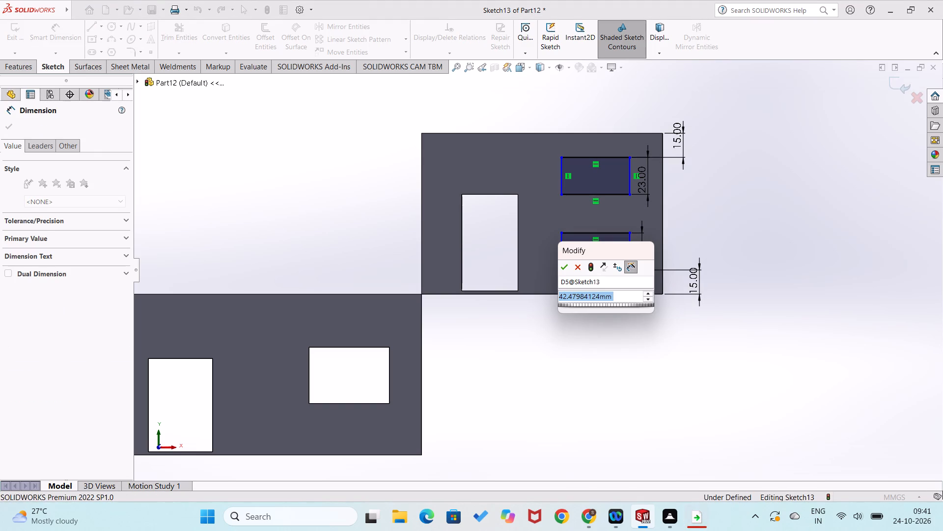
text(40)
key(Return)
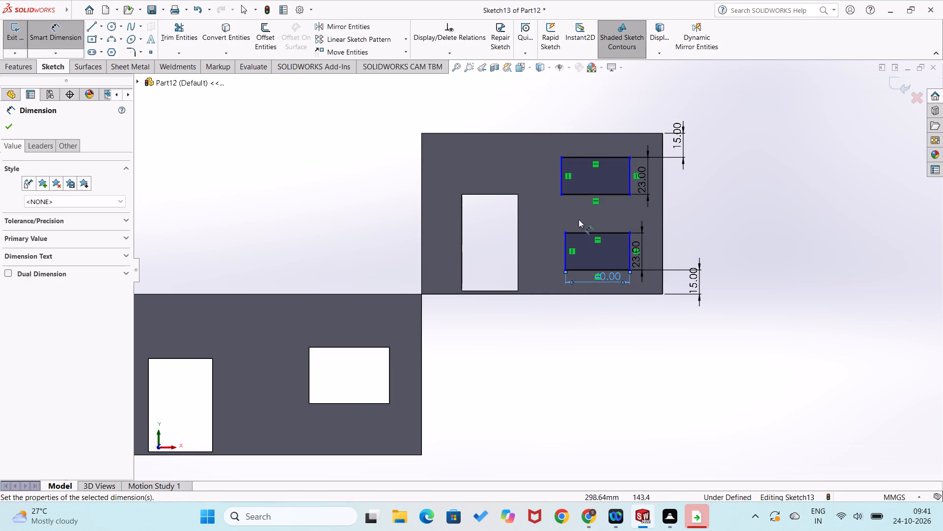
click(583, 190)
click(584, 194)
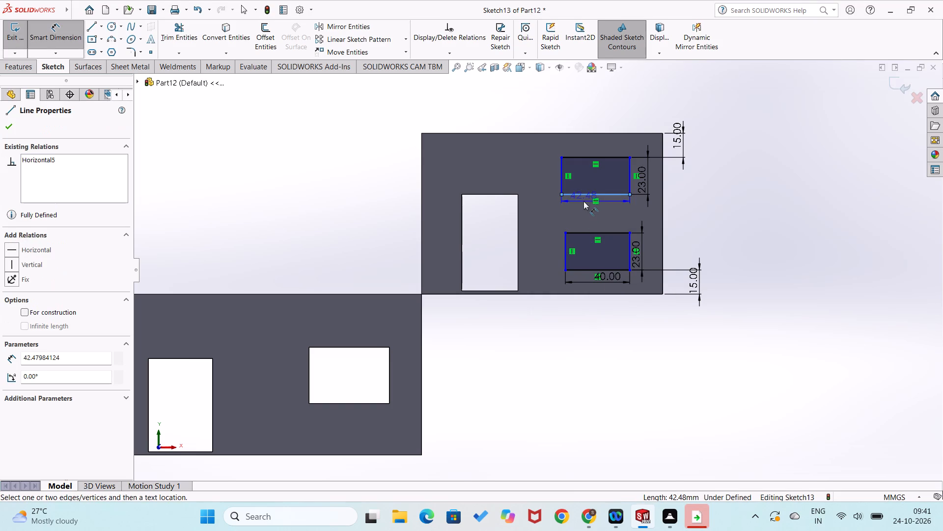
click(582, 211)
text(40)
key(Return)
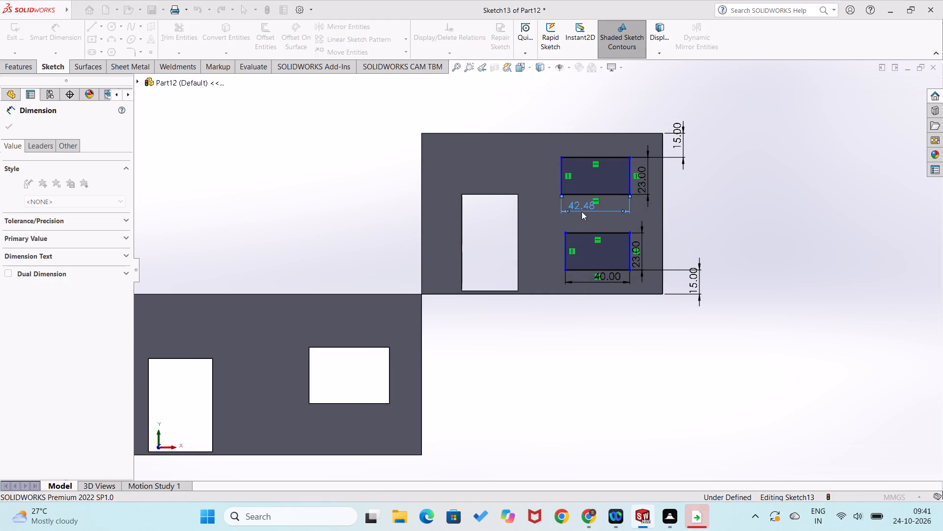
click(709, 224)
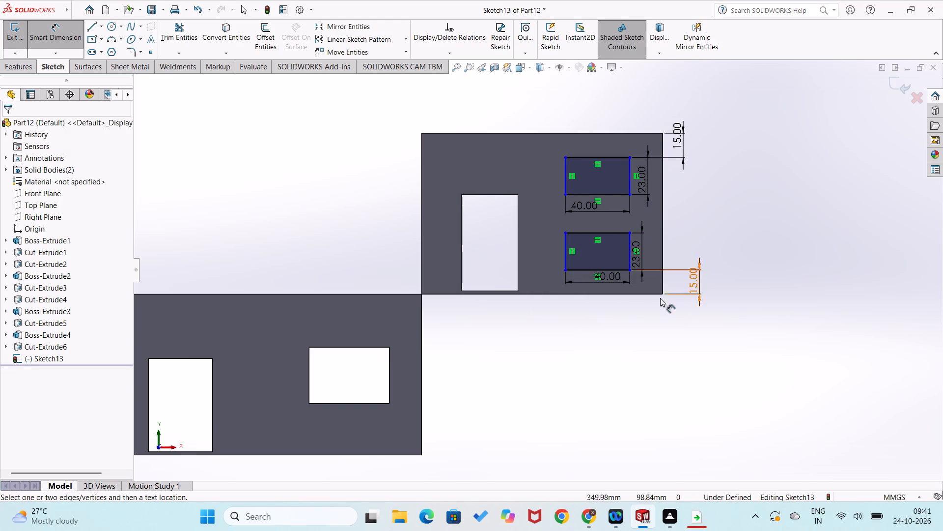
Dimension the lower window rectangle 20 mm in from the upper block's right edge.
click(663, 293)
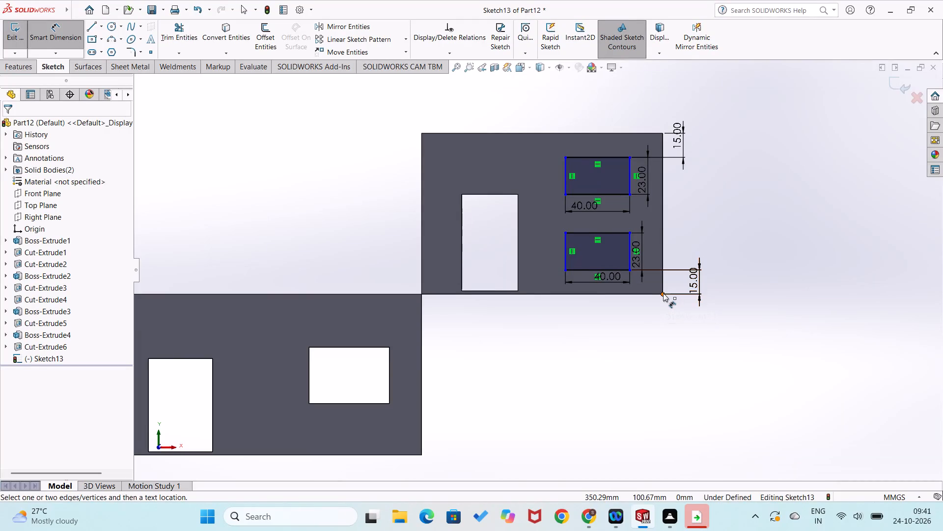
click(650, 319)
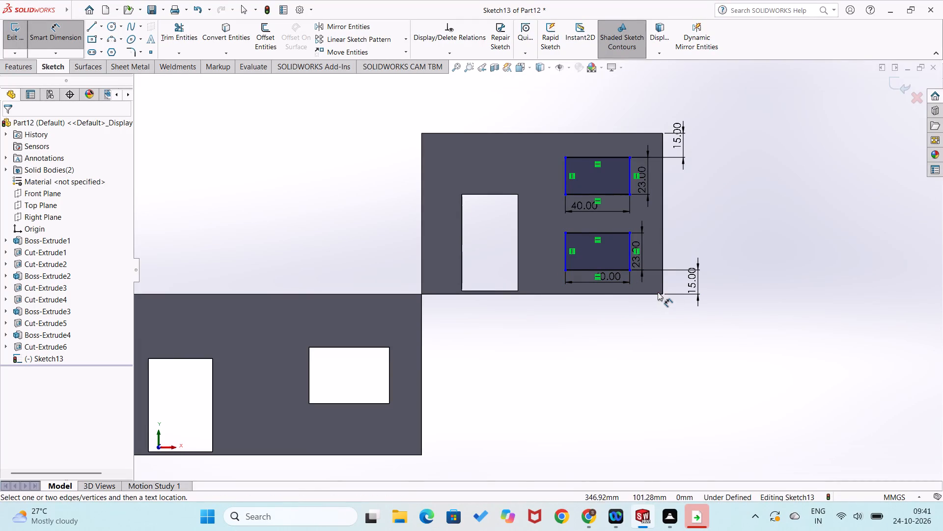
click(662, 293)
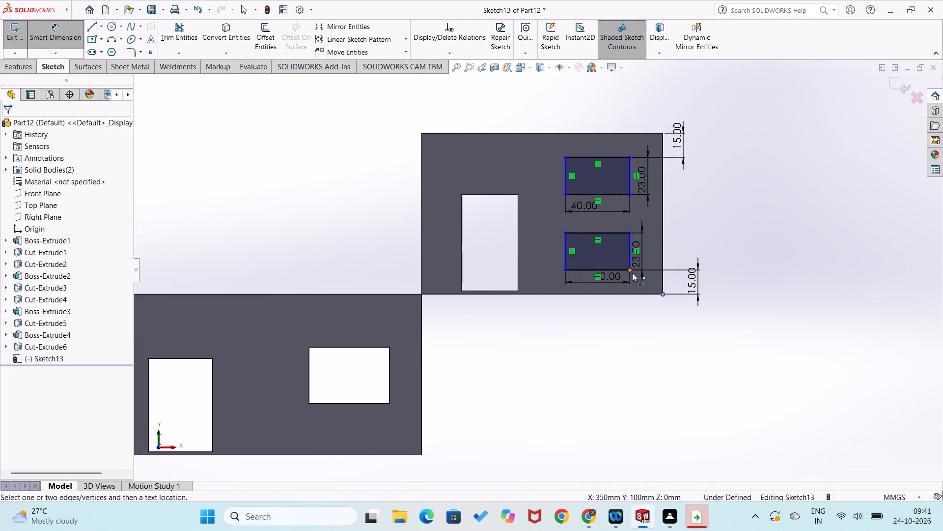
click(629, 270)
click(641, 329)
text(20)
key(Return)
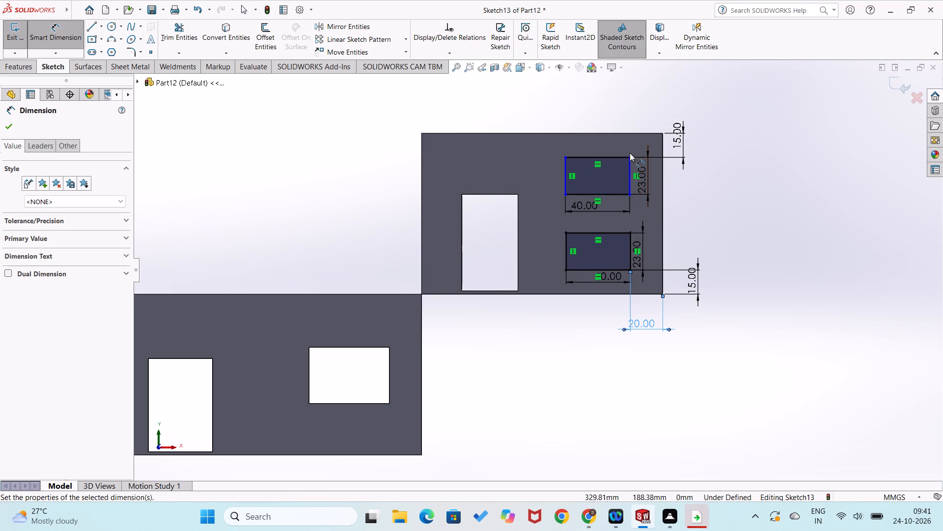
Dimension the upper window rectangle 20 mm in from the upper block's right edge.
click(630, 156)
click(653, 132)
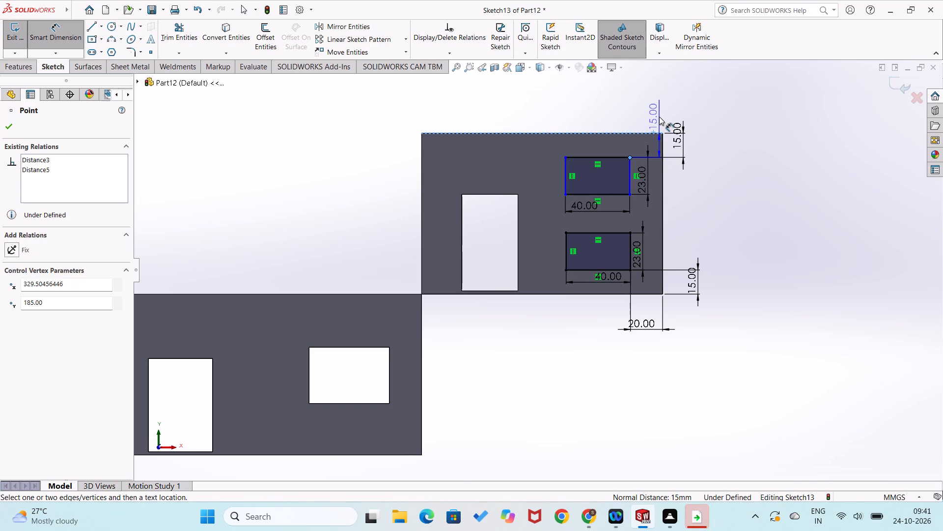
key(Escape)
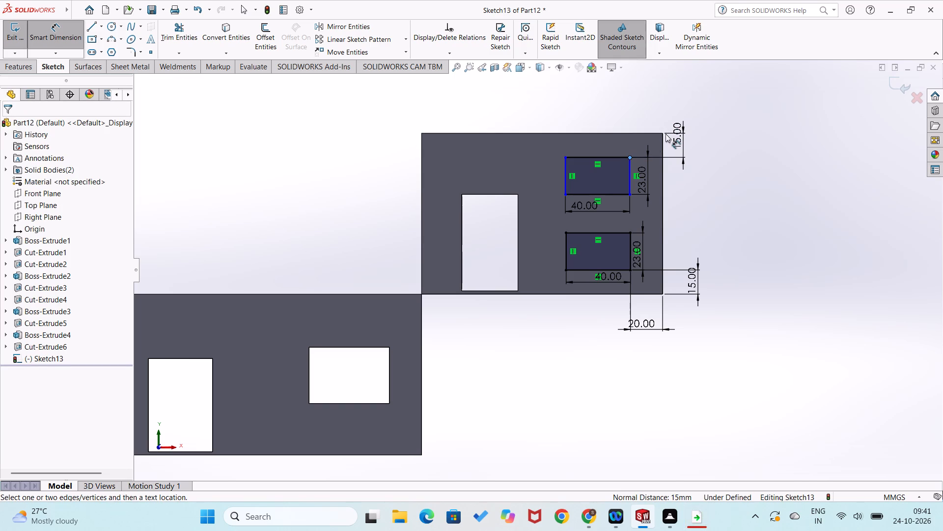
click(662, 133)
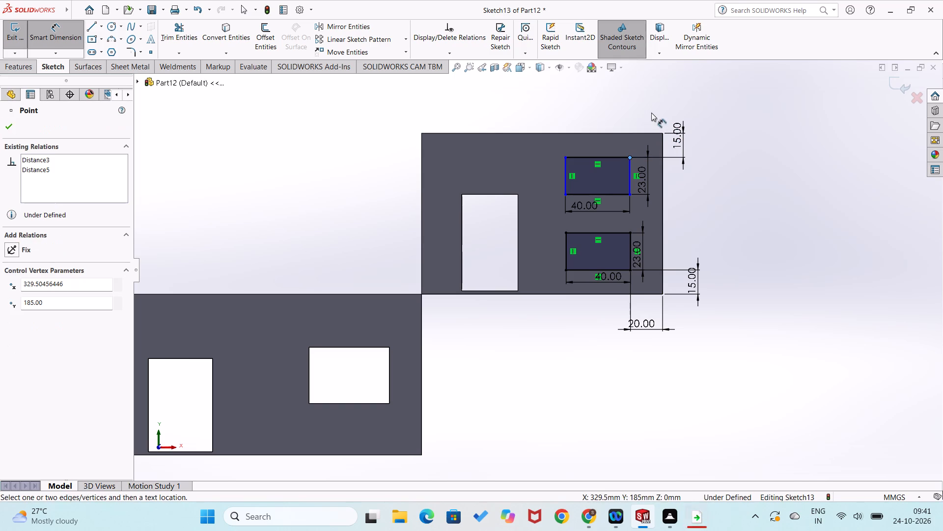
click(663, 132)
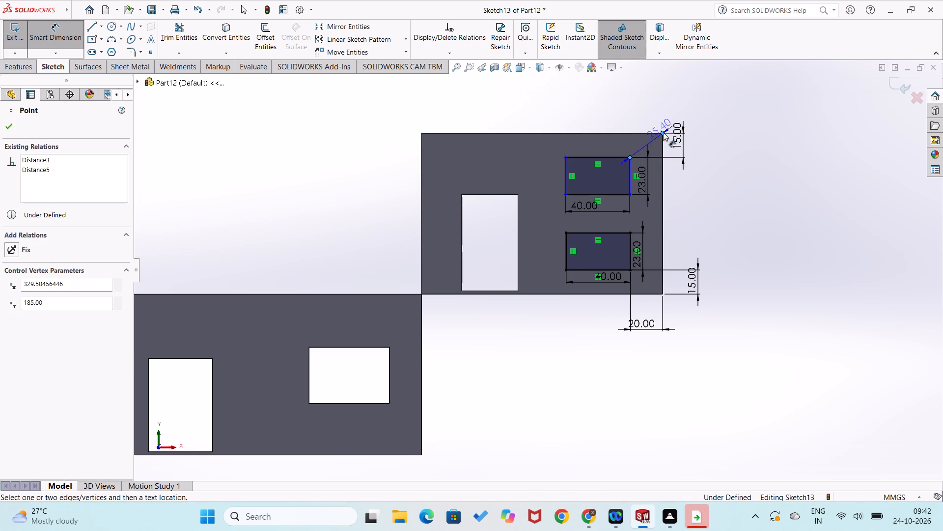
click(652, 115)
text(20)
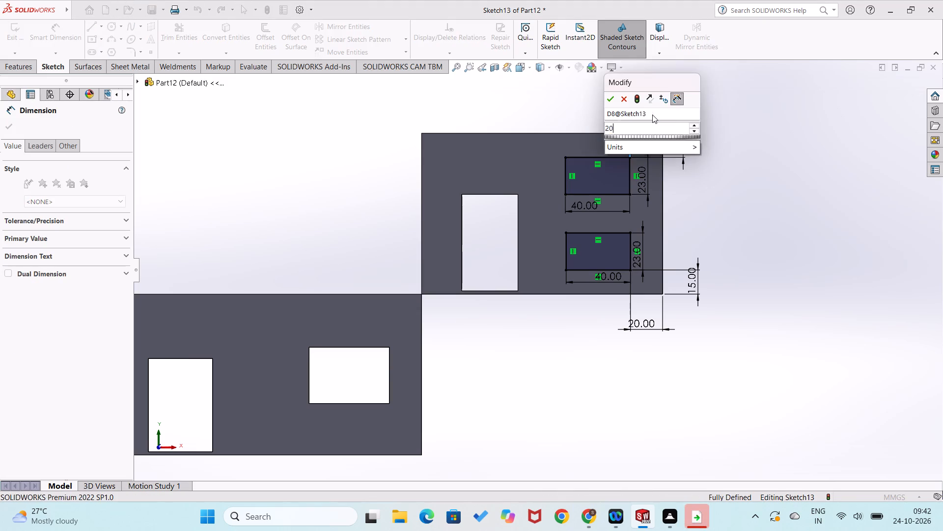
key(Return)
click(715, 226)
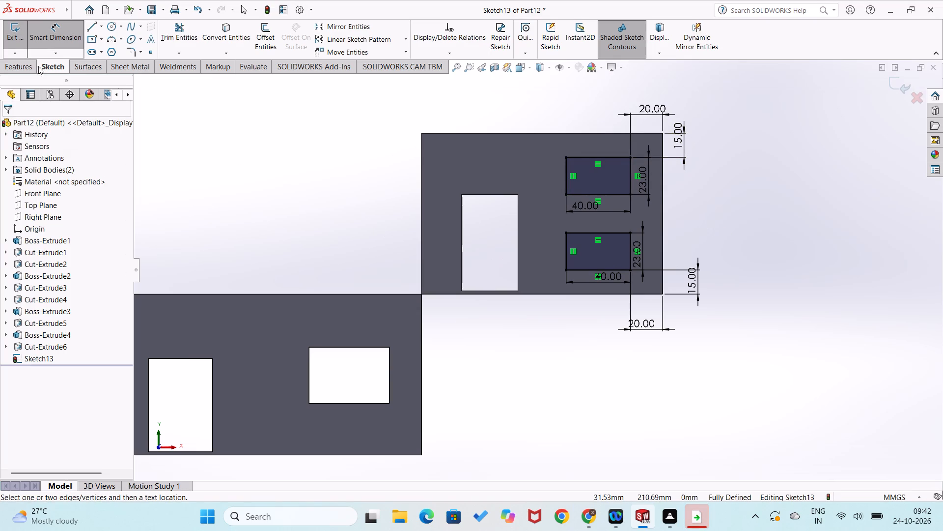
Cut-extrude both window rectangles through the upper block with a blind depth of 213 mm.
click(14, 64)
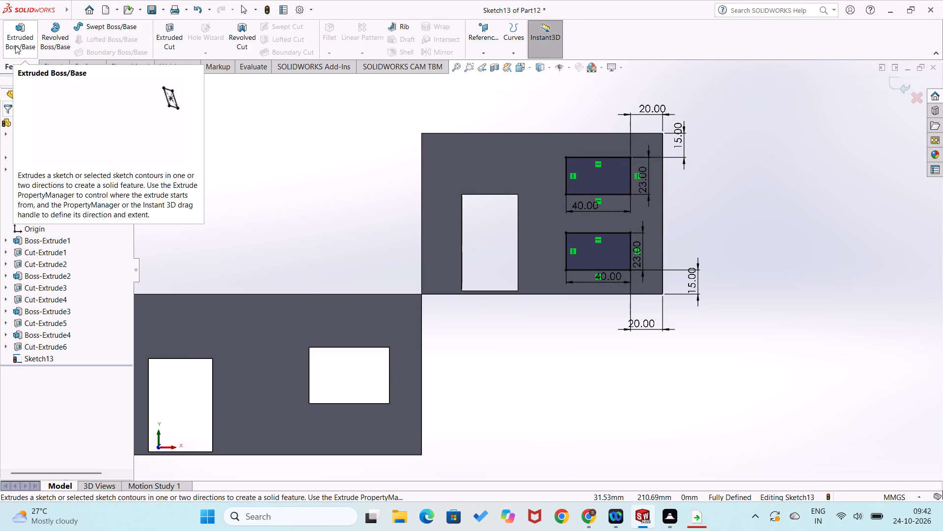
click(166, 34)
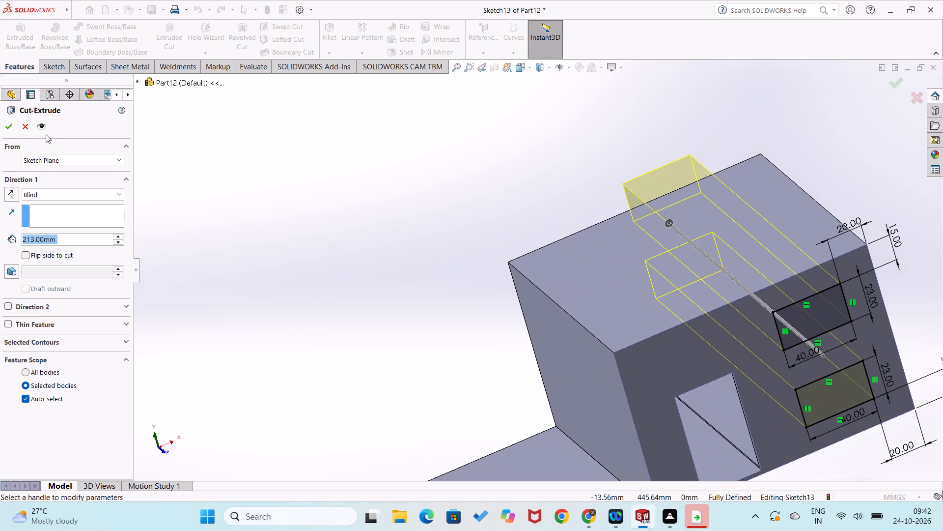
click(5, 126)
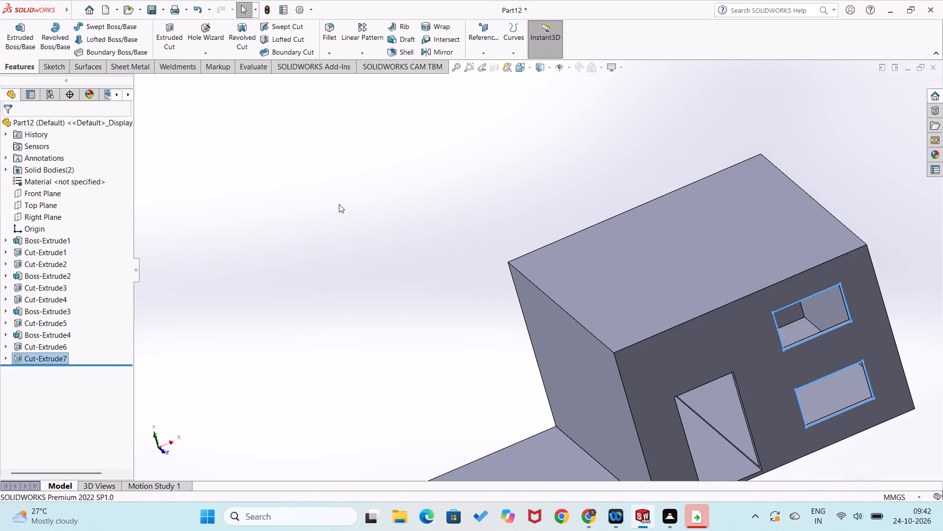
click(336, 206)
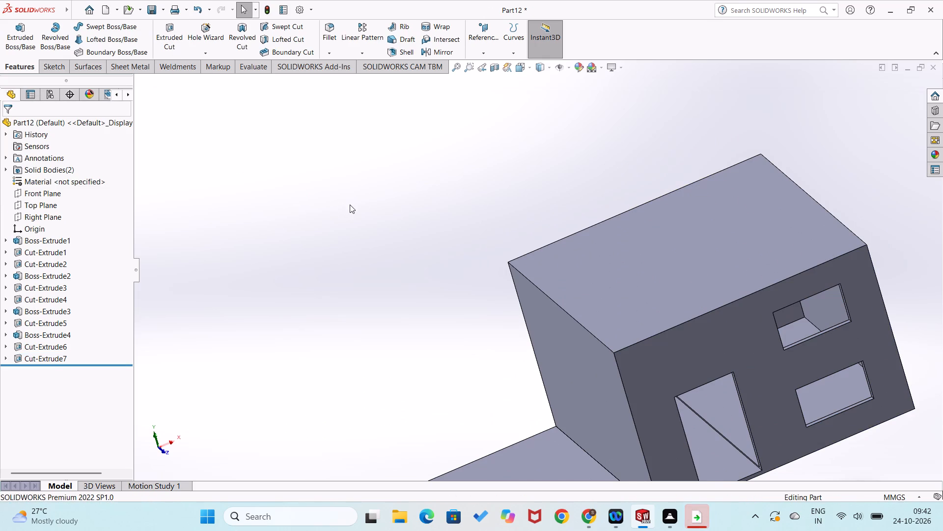
Sketch a rectangle about 139 by 73 mm on the upper block's right side face, above the lower box's two windows.
middle_drag(356, 206, 346, 179)
middle_drag(336, 200, 303, 256)
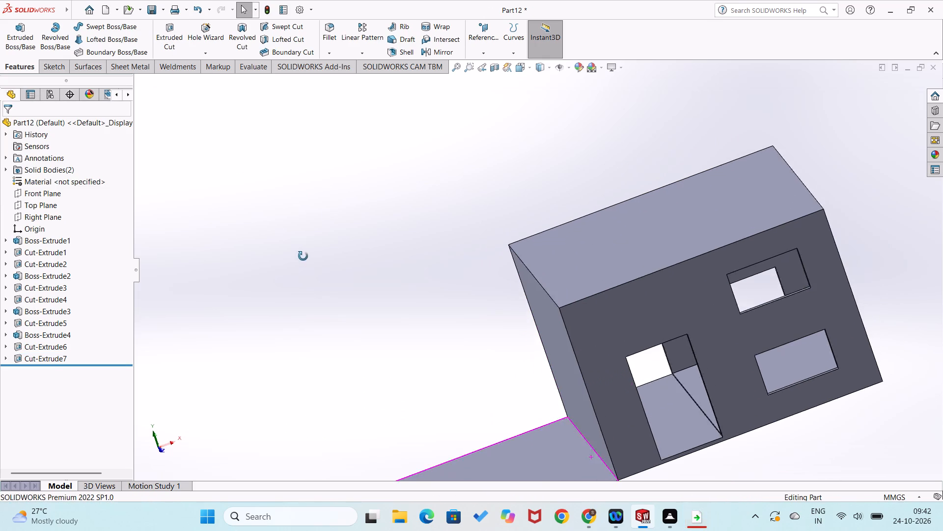
middle_drag(303, 256, 285, 284)
right_click(756, 342)
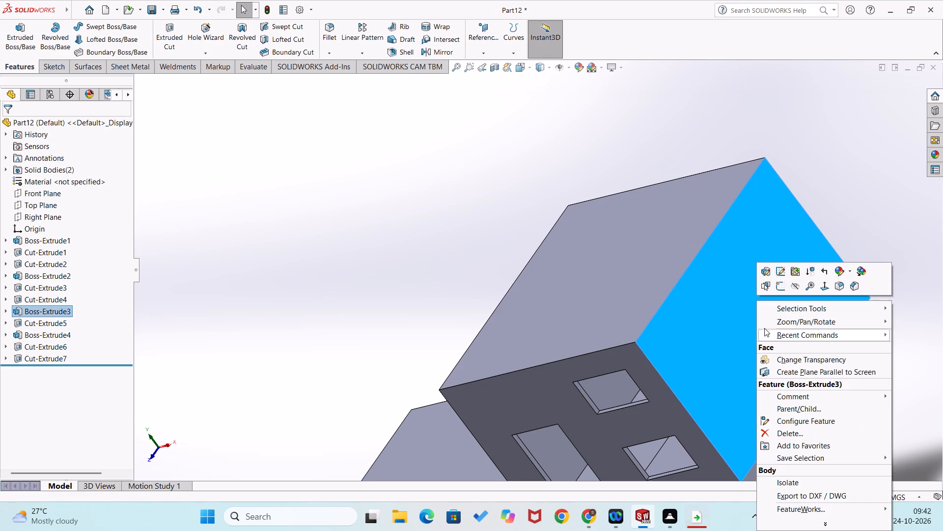
click(779, 287)
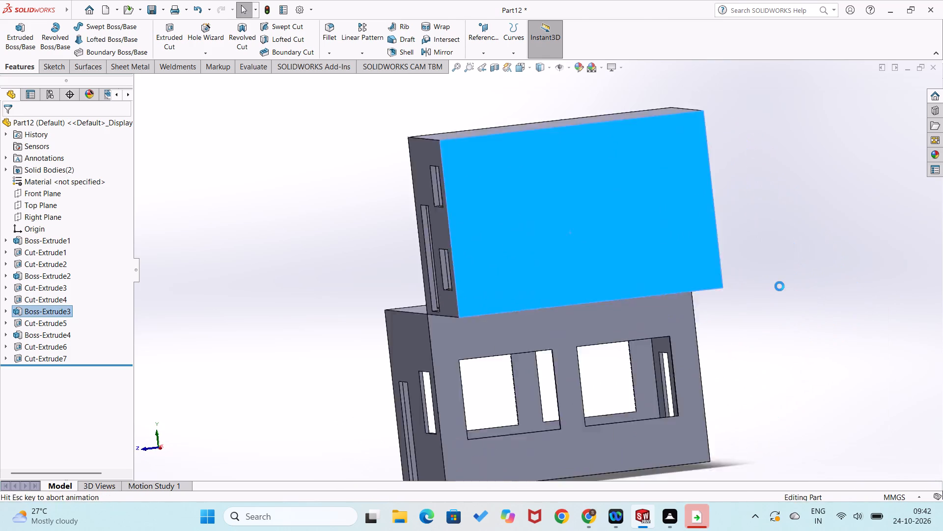
right_drag(777, 228, 749, 328)
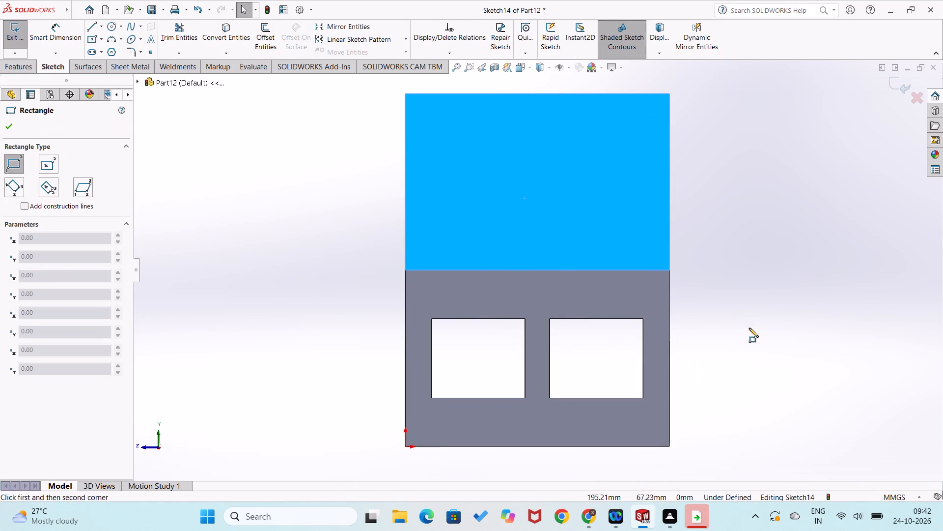
click(415, 263)
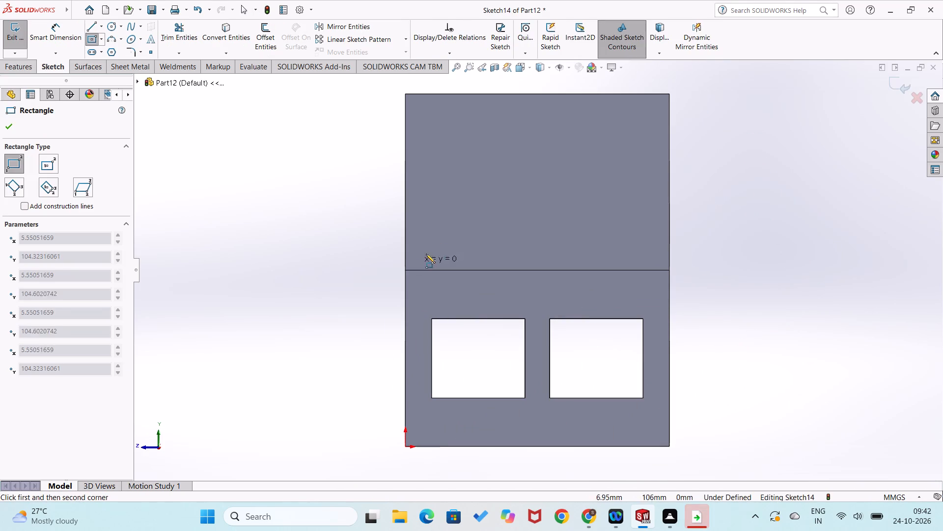
click(660, 134)
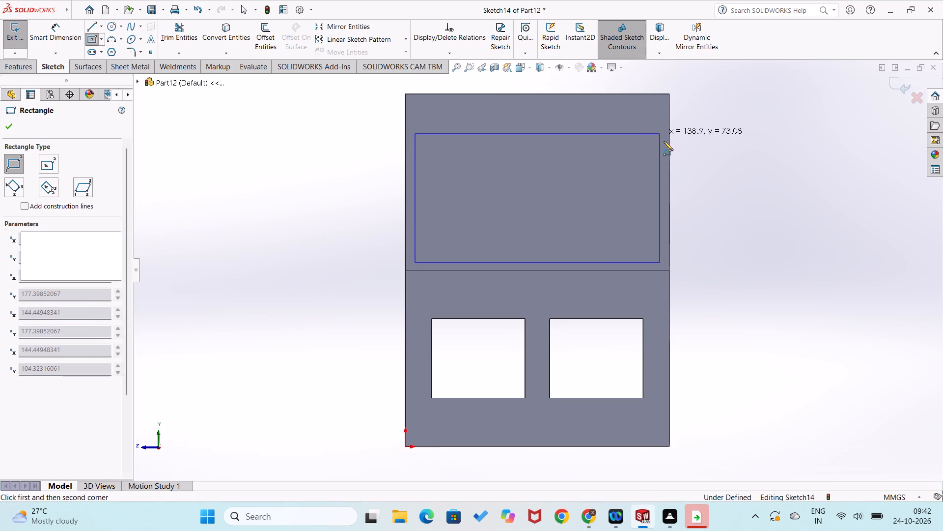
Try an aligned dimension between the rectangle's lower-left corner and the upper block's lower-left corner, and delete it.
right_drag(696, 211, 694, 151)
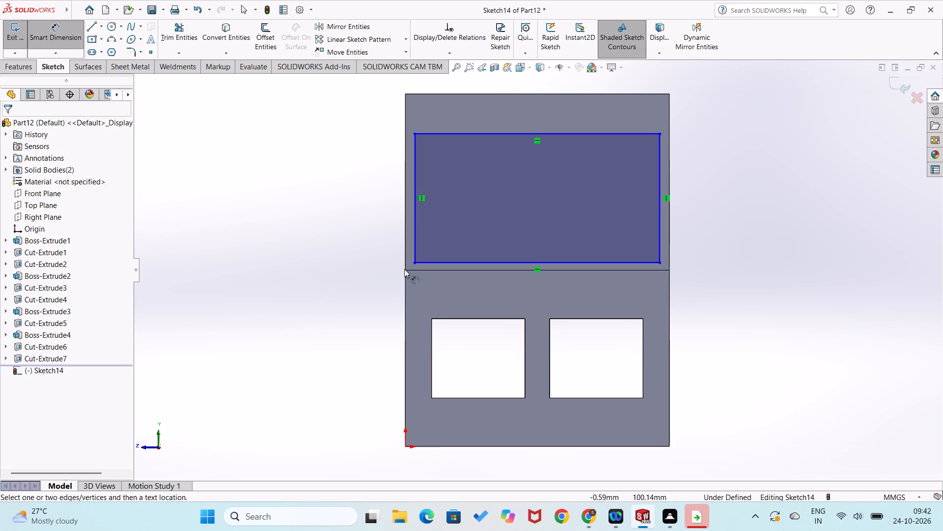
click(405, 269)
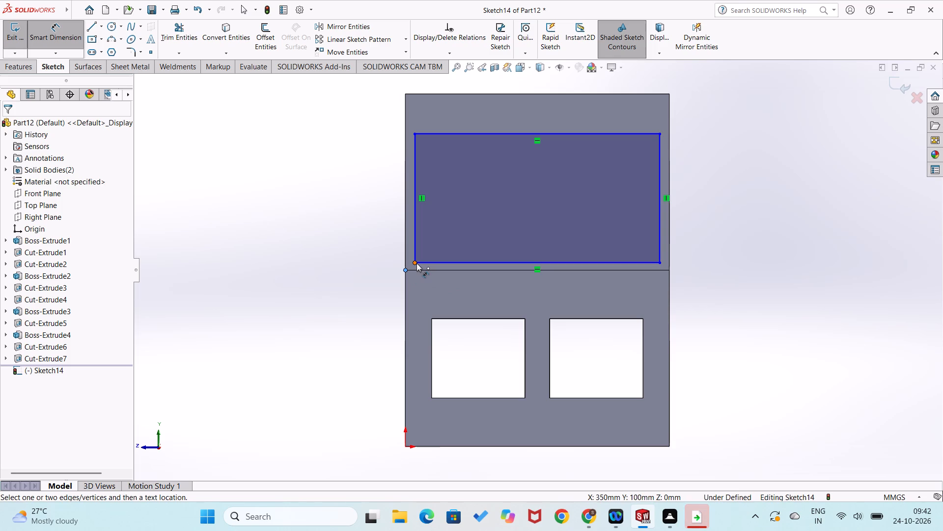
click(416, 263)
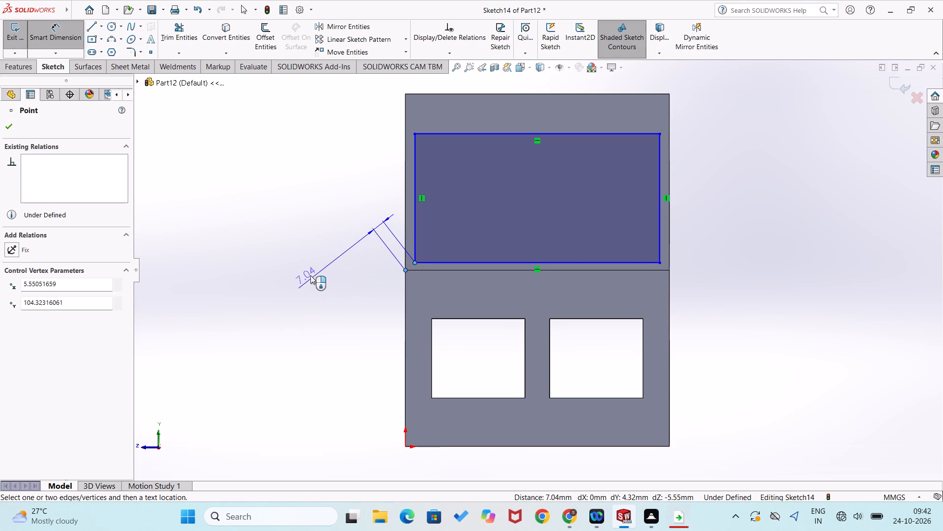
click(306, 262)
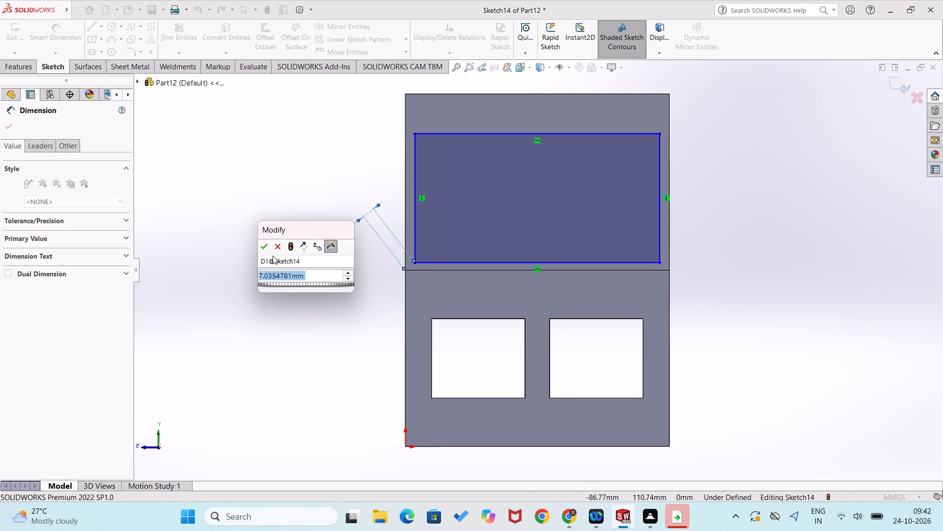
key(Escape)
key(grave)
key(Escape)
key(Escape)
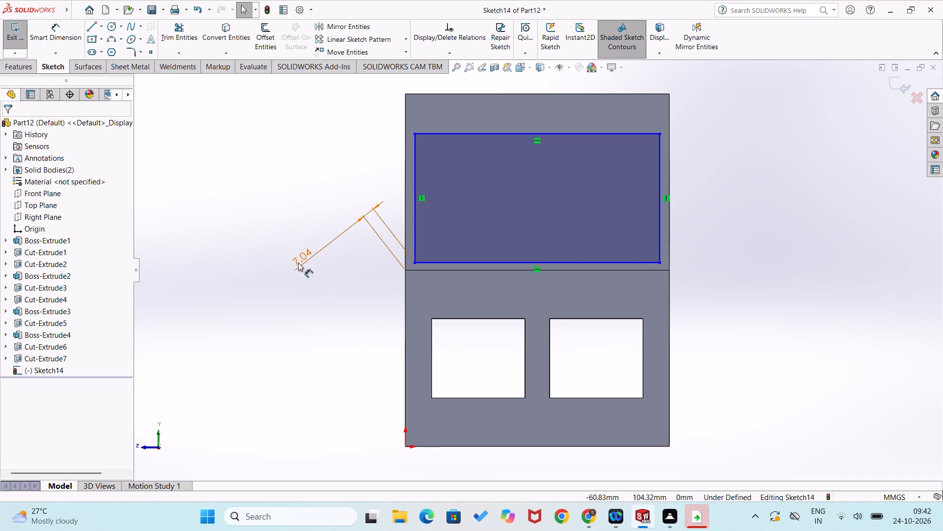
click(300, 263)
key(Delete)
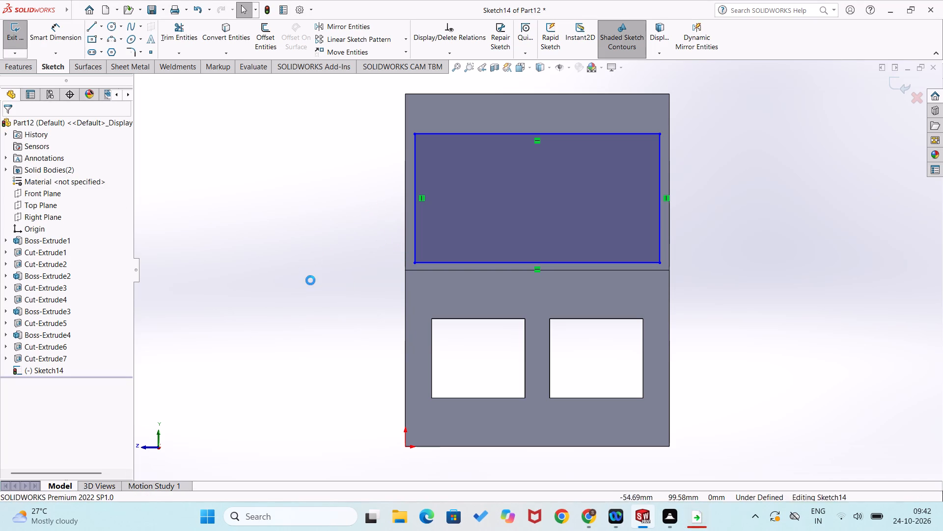
Dimension the rectangle's lower-left corner 5 mm vertically above the upper block's bottom corner.
right_click(329, 308)
right_drag(309, 321, 306, 320)
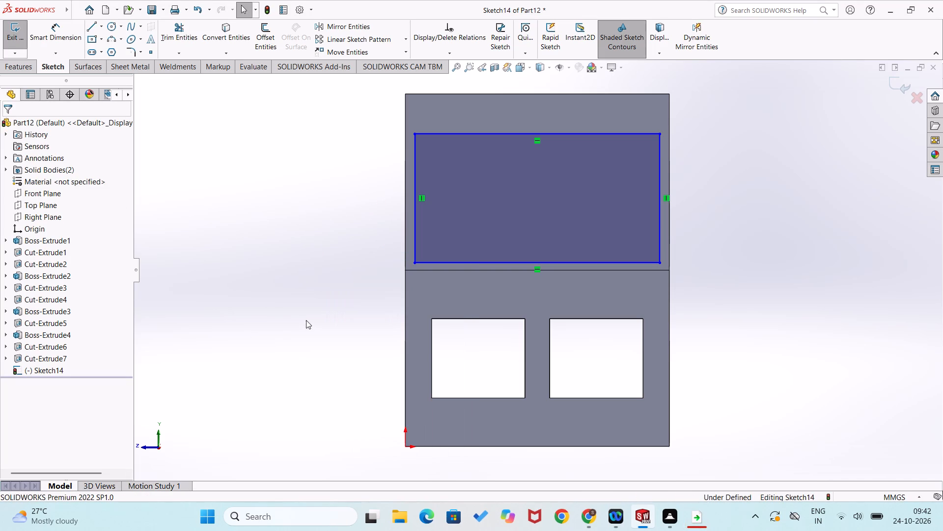
right_drag(306, 320, 306, 230)
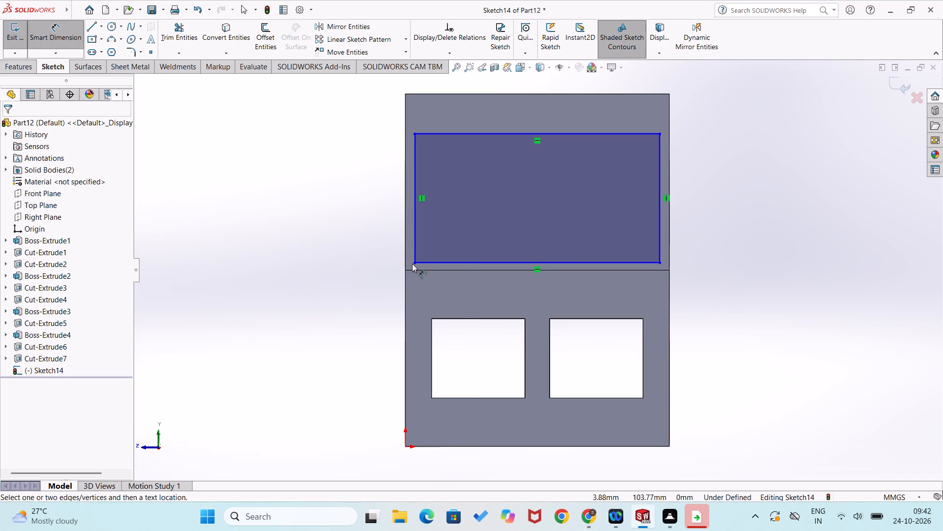
click(414, 262)
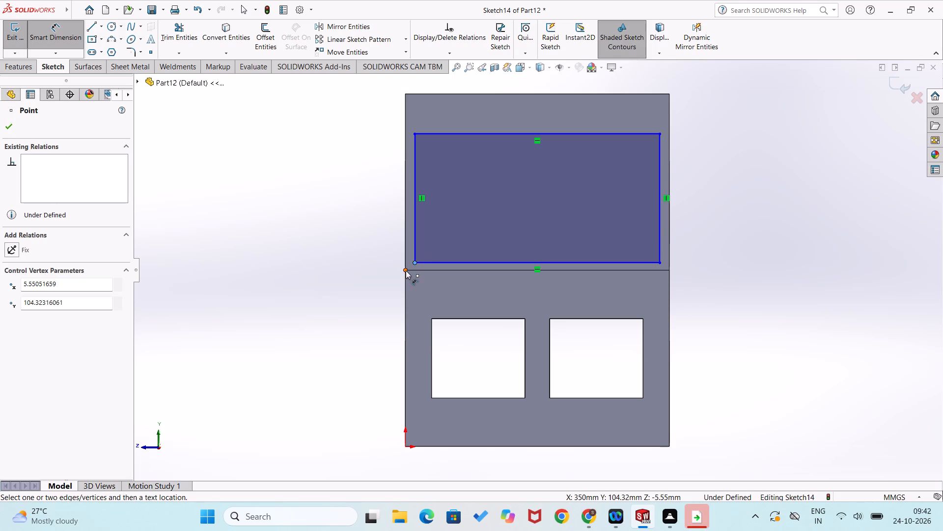
click(406, 270)
click(366, 265)
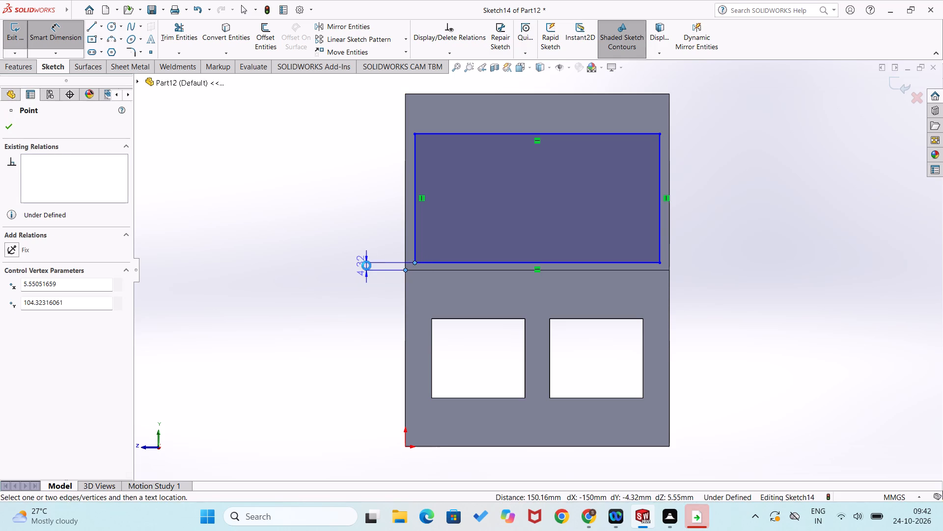
key(5)
key(Return)
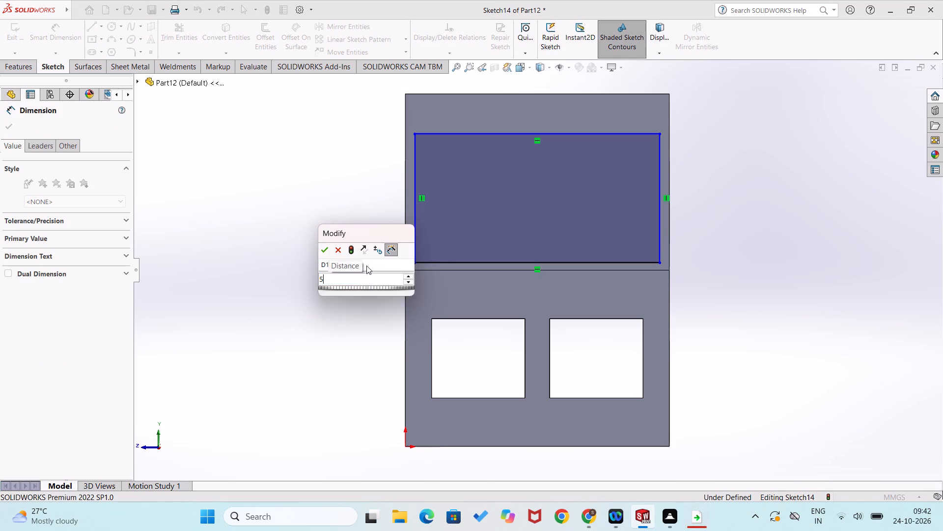
click(329, 232)
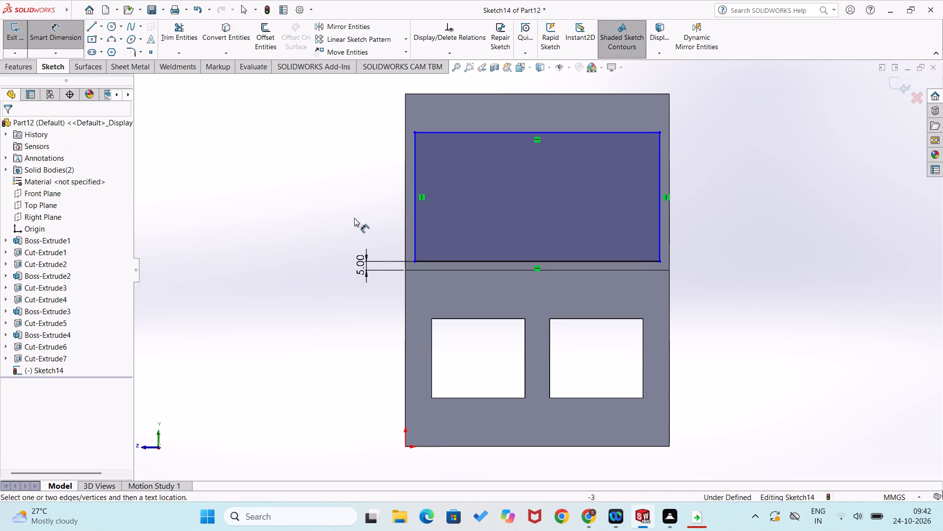
Dimension the rectangle's height as 75 mm along its left edge.
click(415, 224)
click(389, 218)
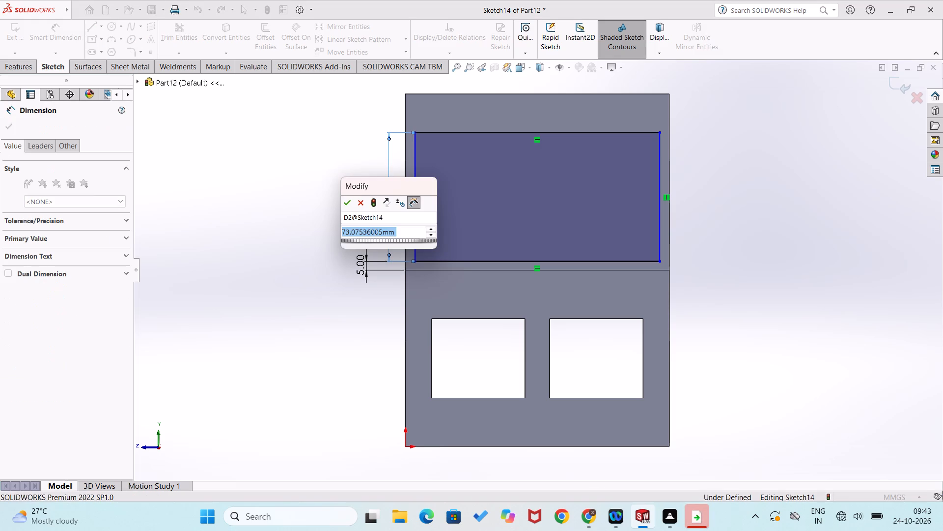
text(75)
key(Return)
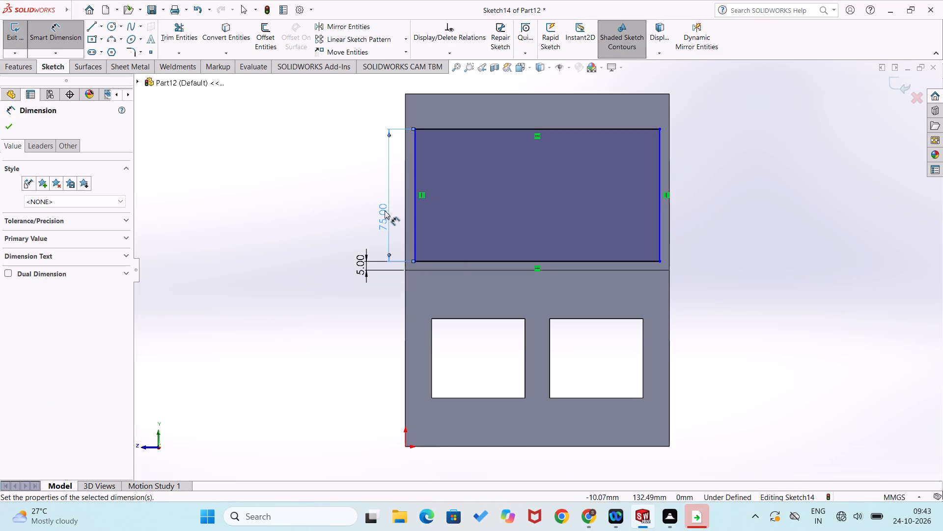
click(343, 201)
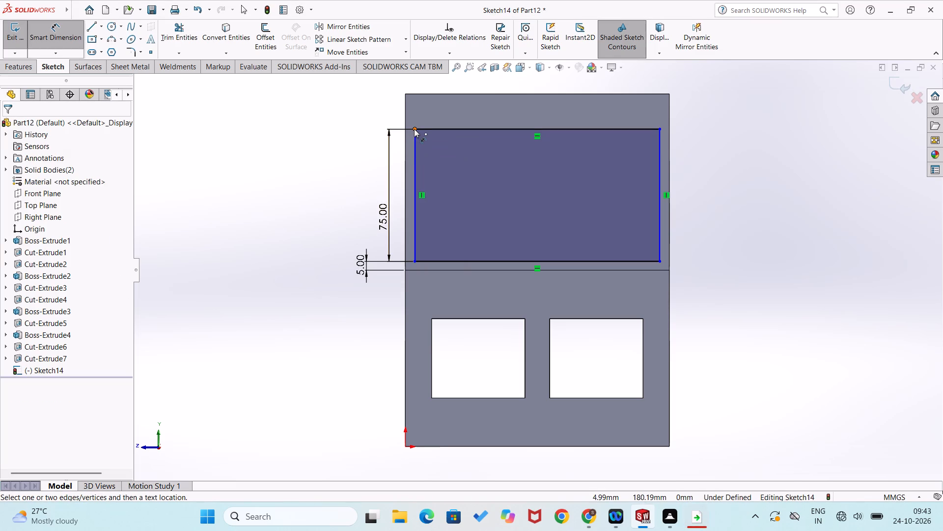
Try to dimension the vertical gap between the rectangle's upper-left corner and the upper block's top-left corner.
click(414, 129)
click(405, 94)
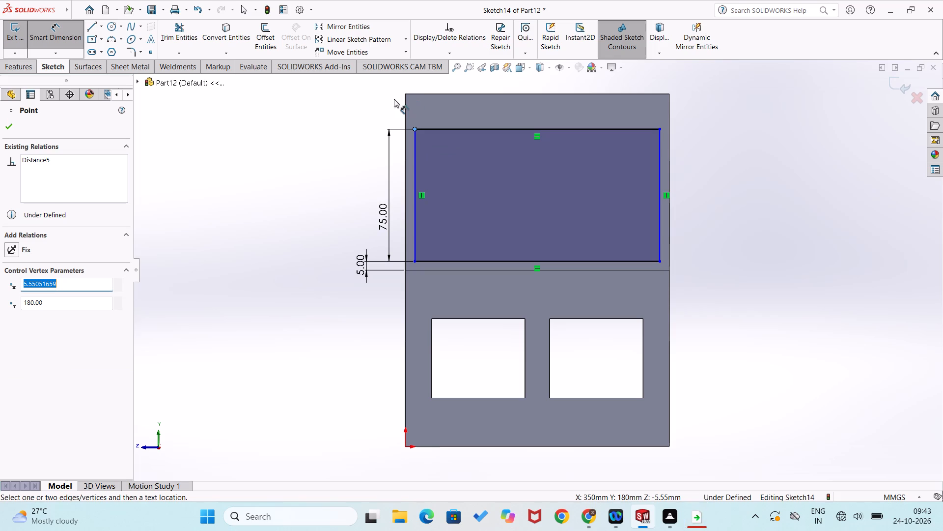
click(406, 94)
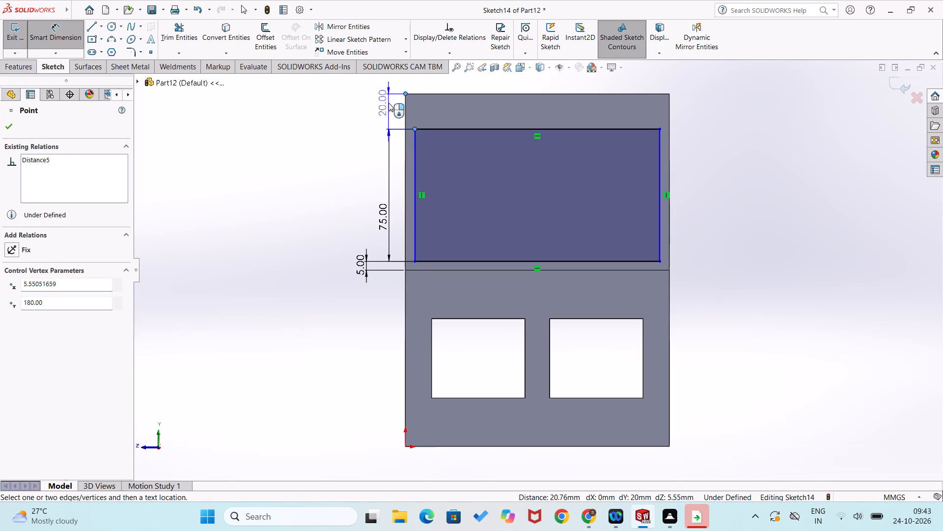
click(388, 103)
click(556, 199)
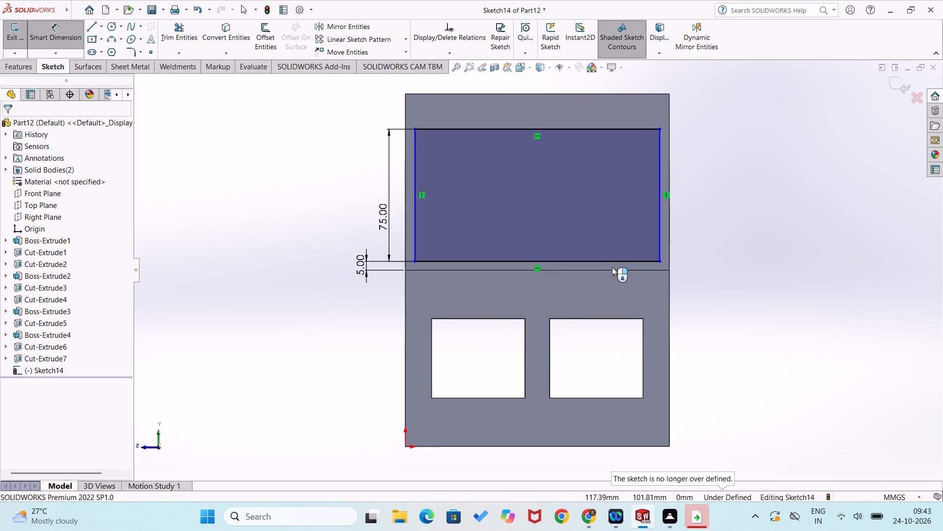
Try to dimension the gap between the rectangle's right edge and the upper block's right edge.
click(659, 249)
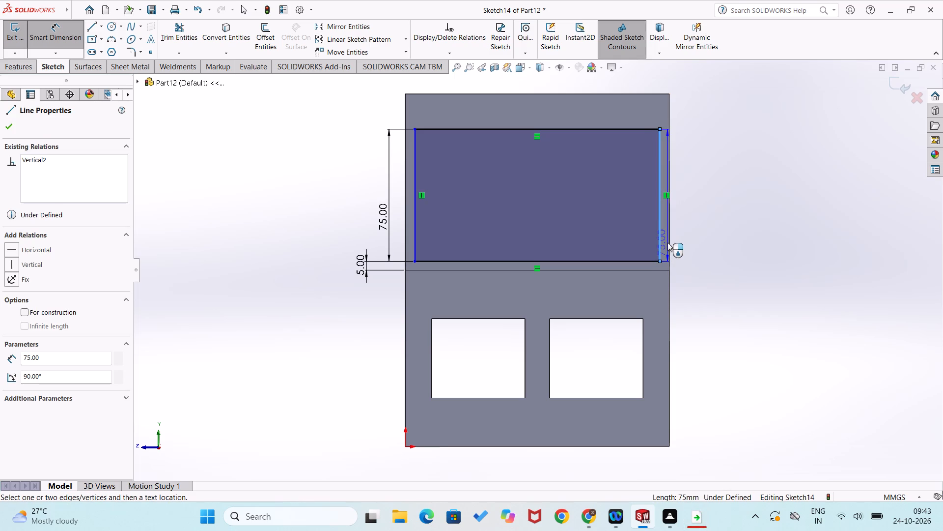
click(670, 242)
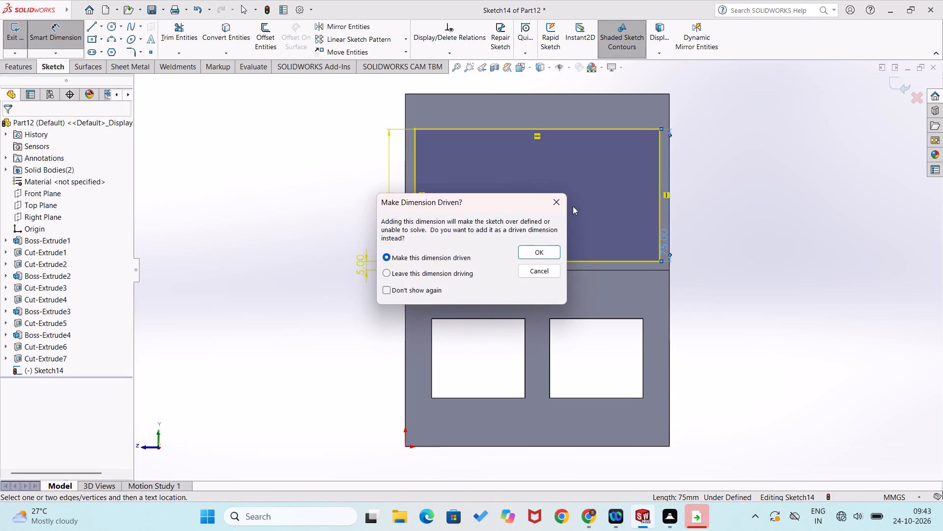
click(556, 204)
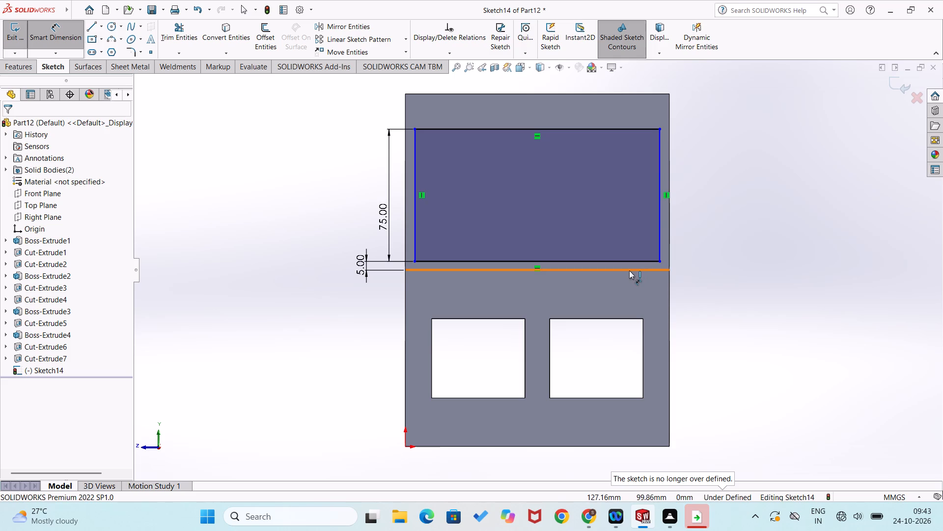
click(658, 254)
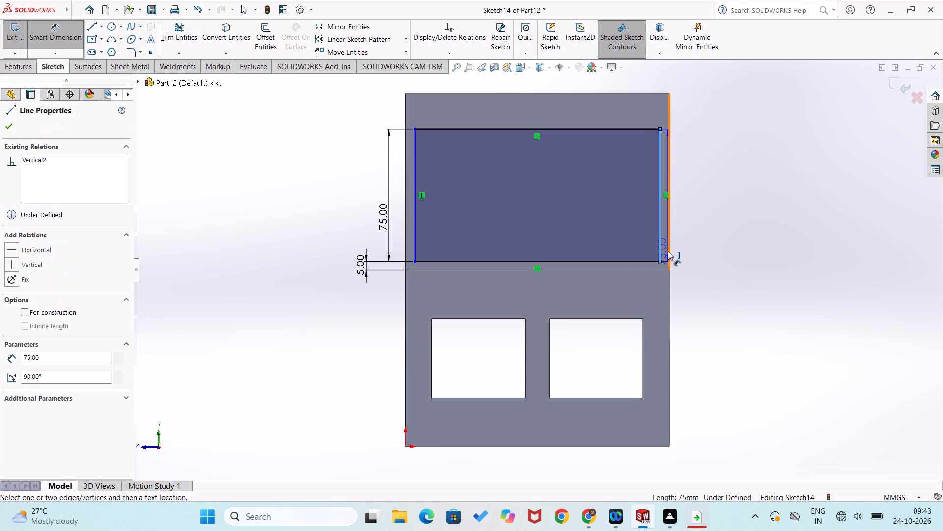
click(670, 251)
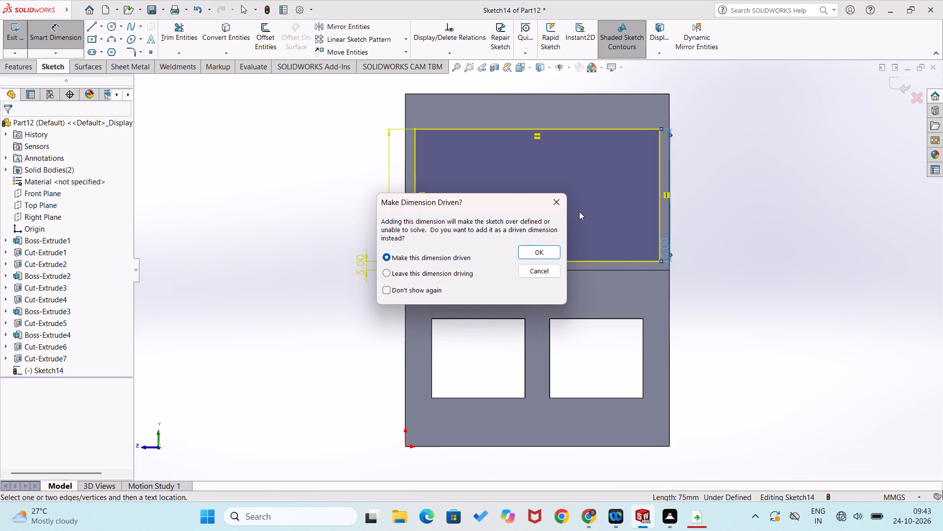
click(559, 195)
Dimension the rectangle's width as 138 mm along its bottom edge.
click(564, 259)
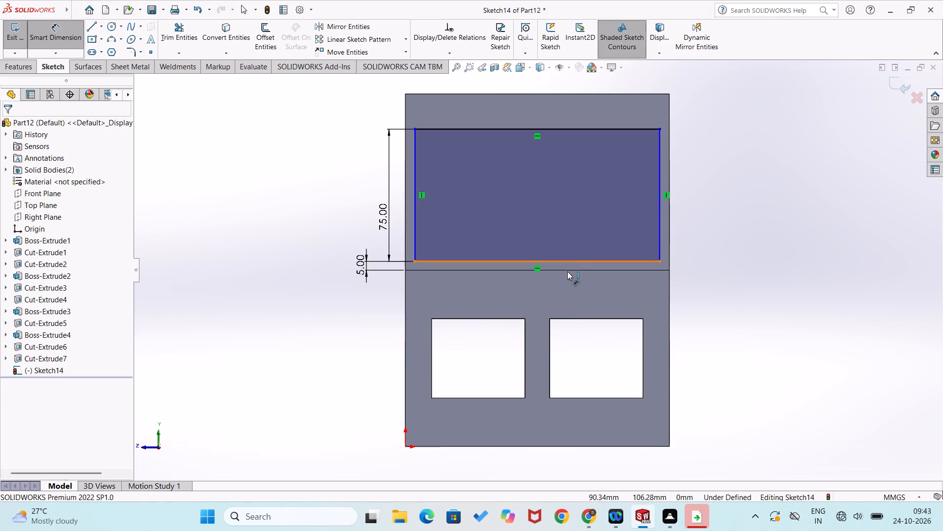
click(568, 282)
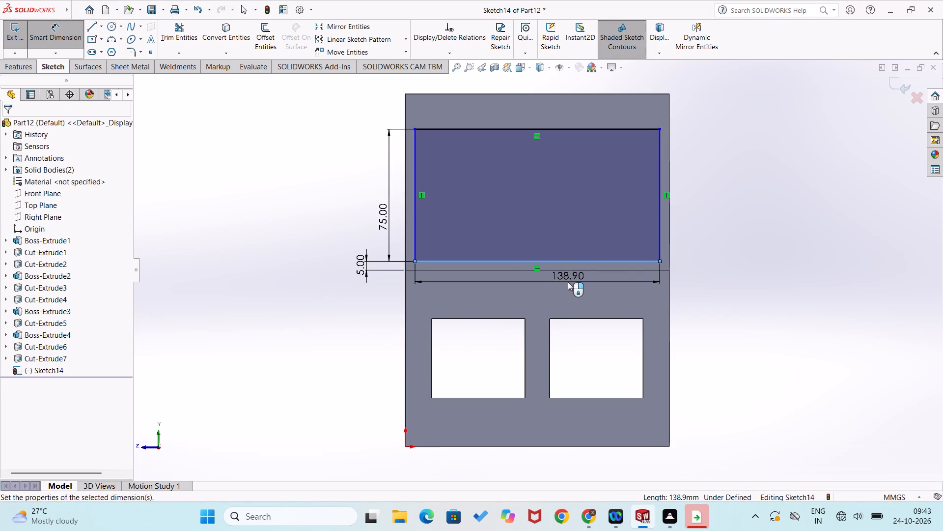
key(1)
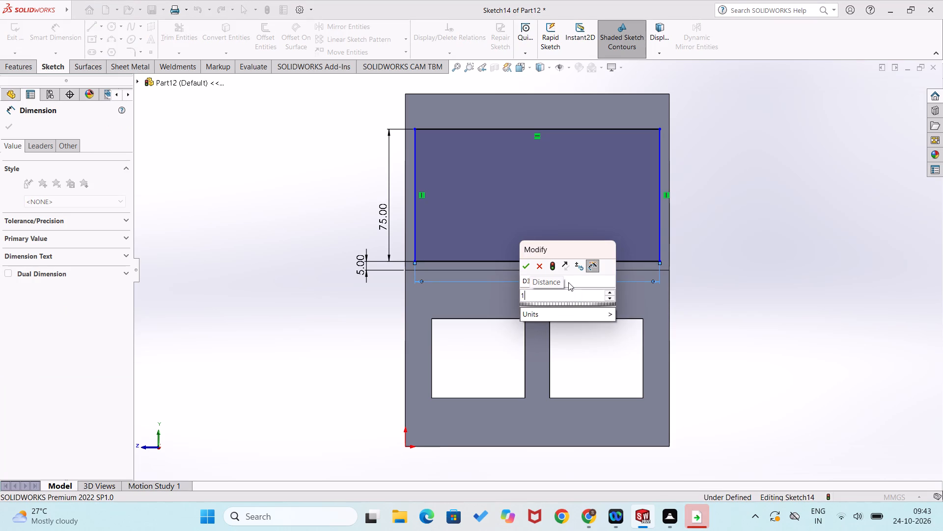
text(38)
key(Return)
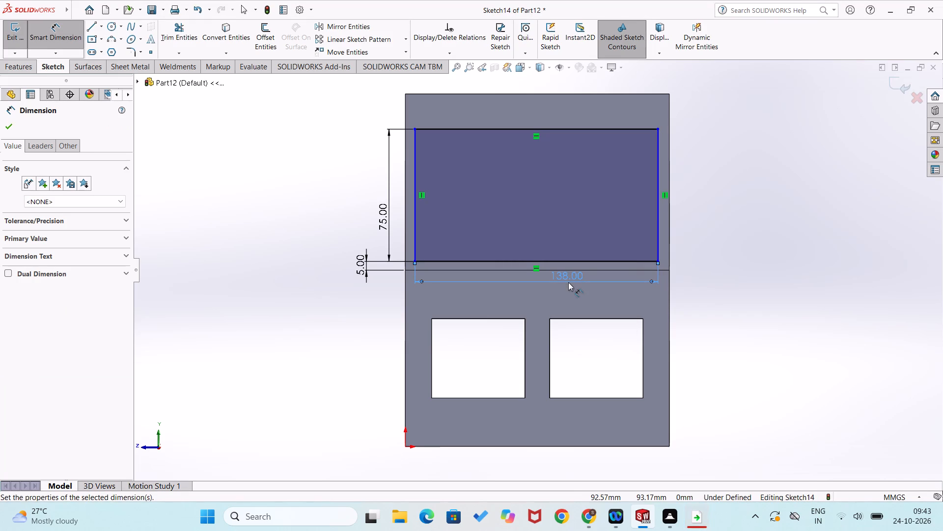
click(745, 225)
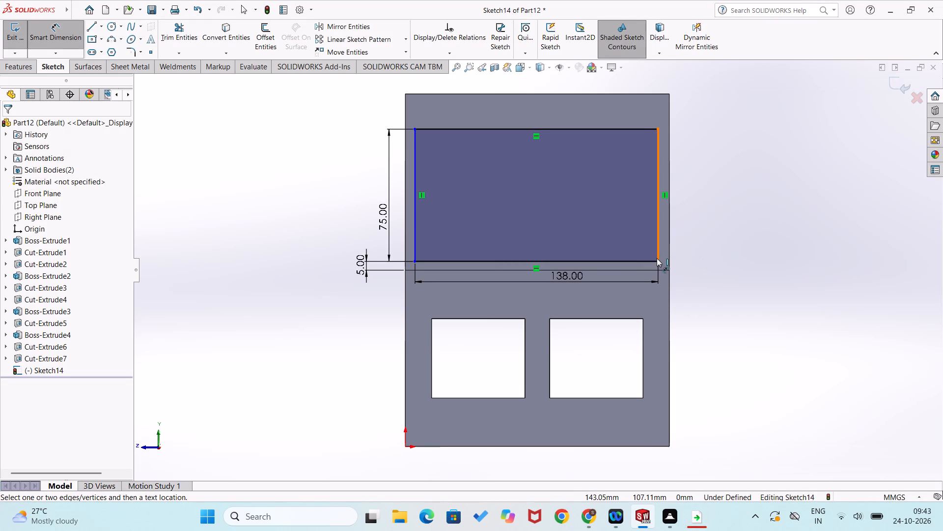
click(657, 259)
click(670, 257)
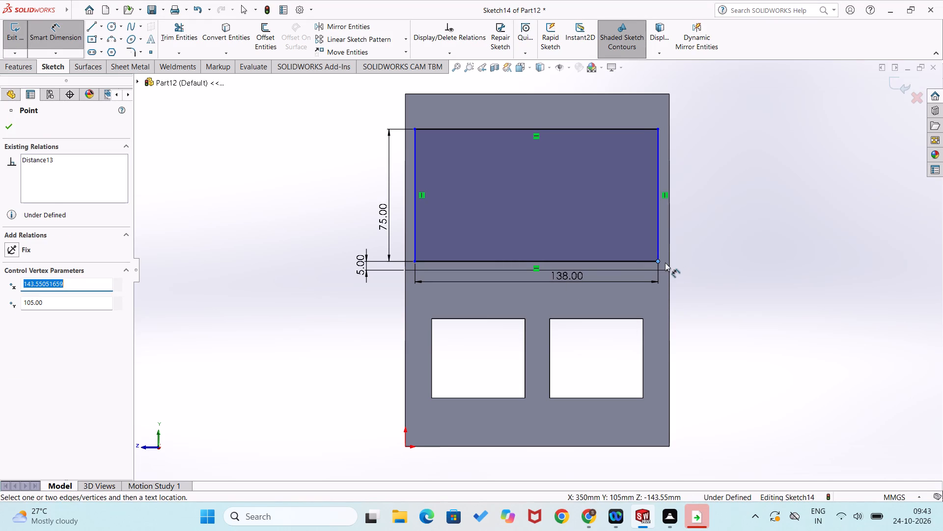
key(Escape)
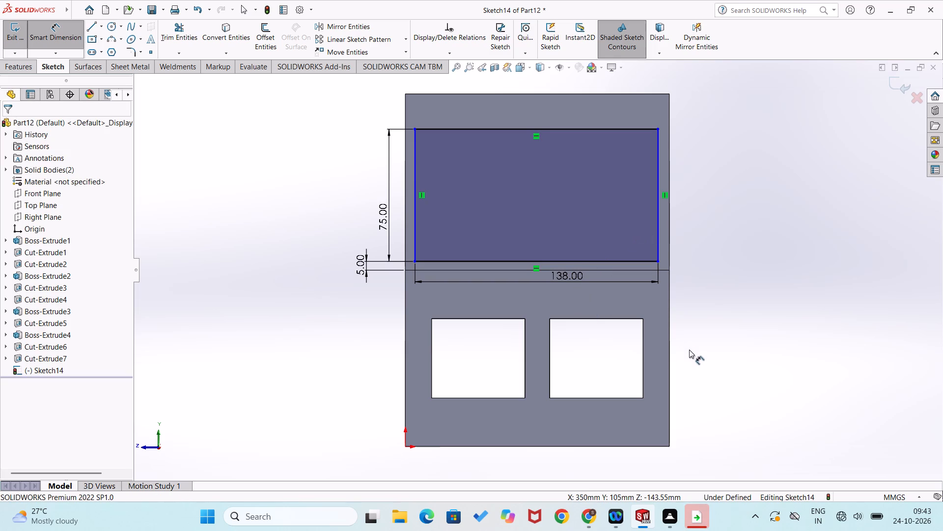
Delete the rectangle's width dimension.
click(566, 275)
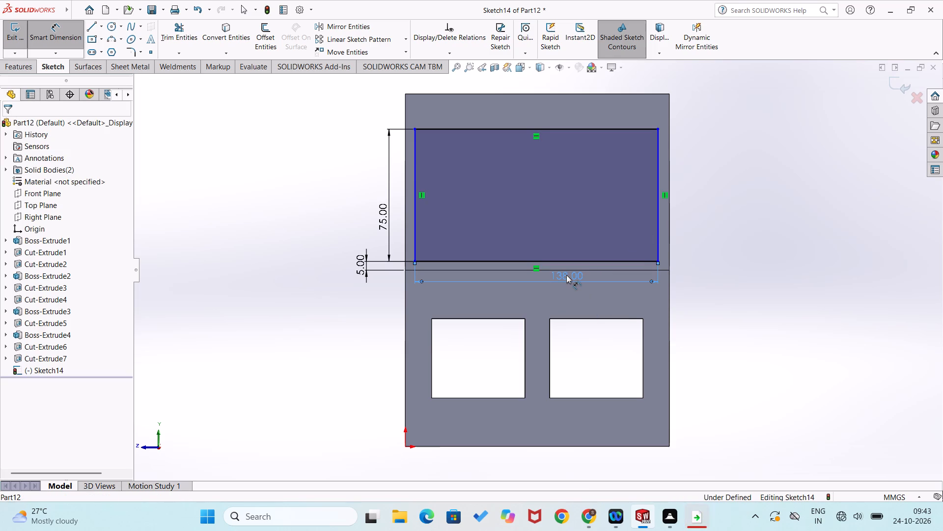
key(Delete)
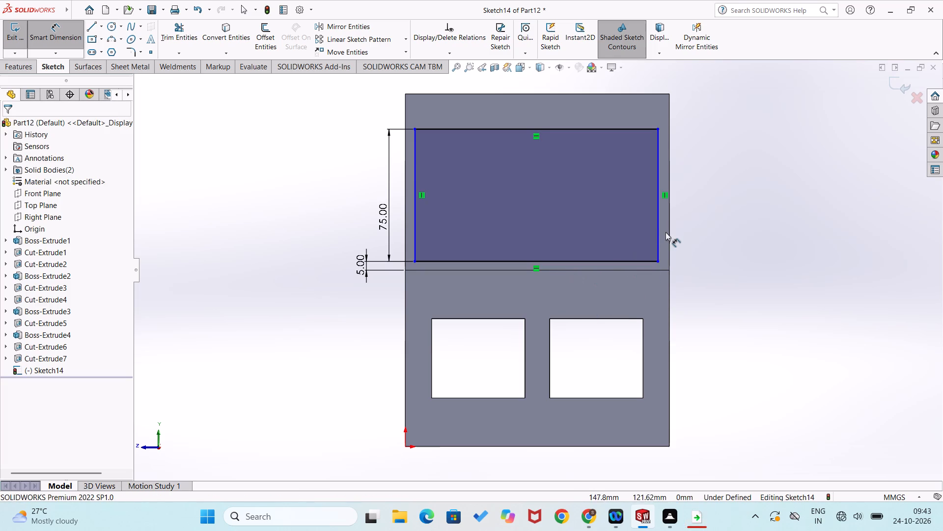
Dimension the rectangle's right edge 5 mm in from the upper block's right edge.
click(658, 236)
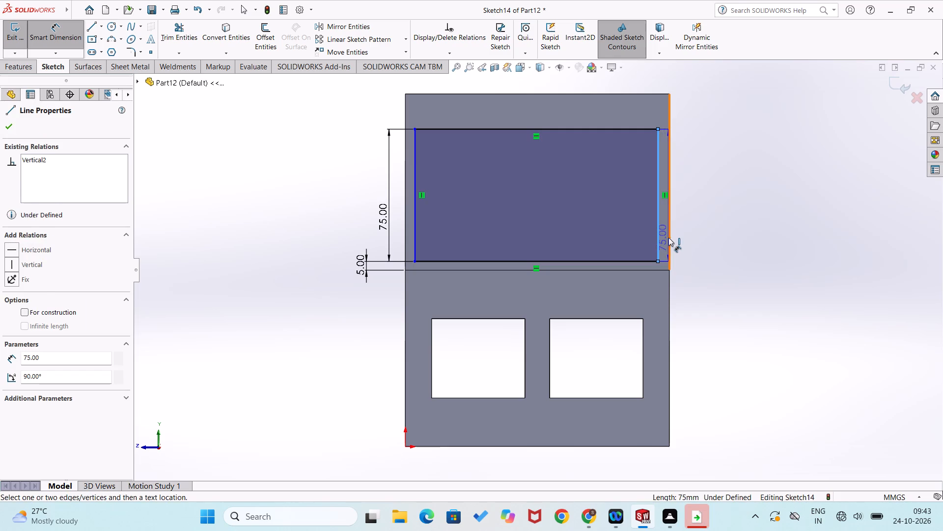
click(668, 237)
click(667, 285)
key(5)
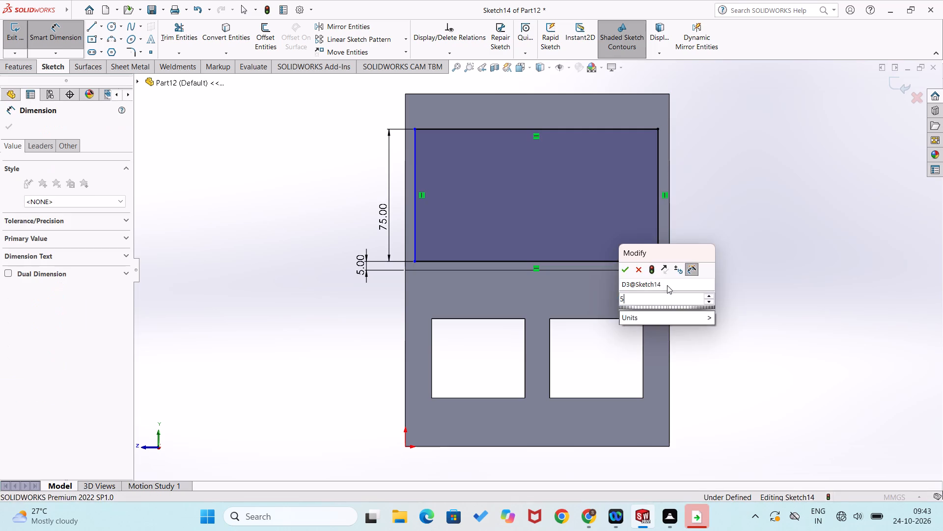
key(Return)
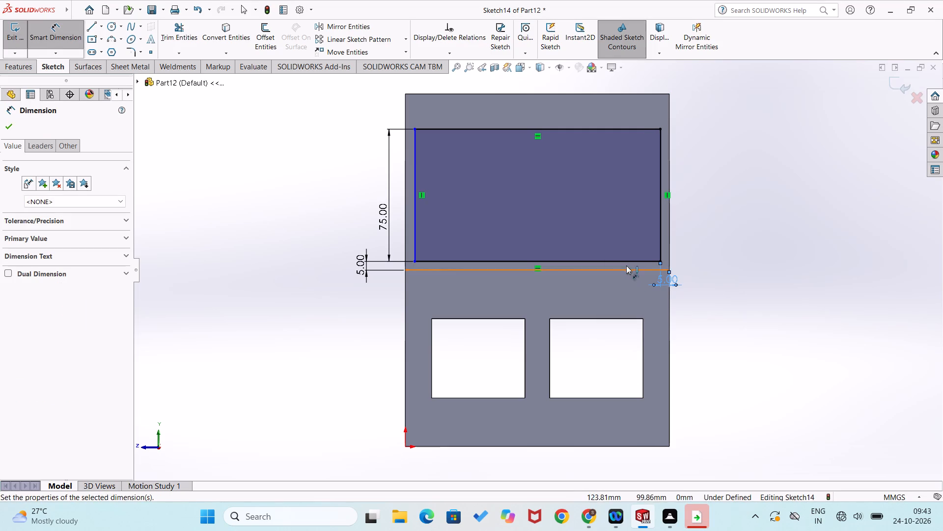
Dimension the rectangle's width as 140 mm along its bottom edge.
click(631, 262)
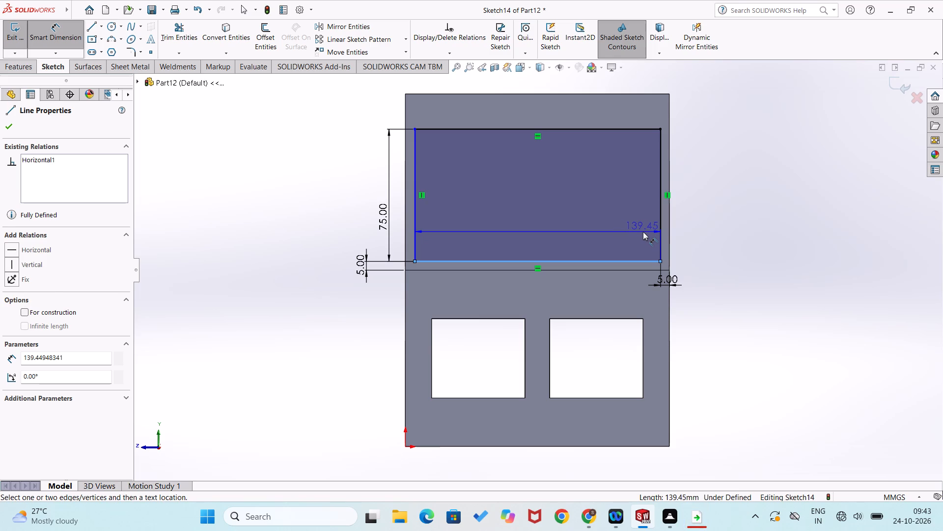
click(643, 232)
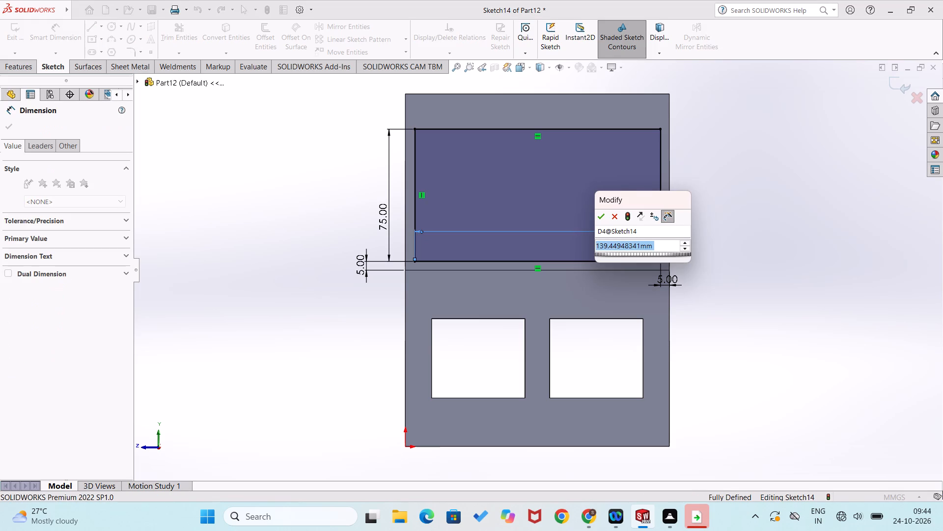
click(601, 215)
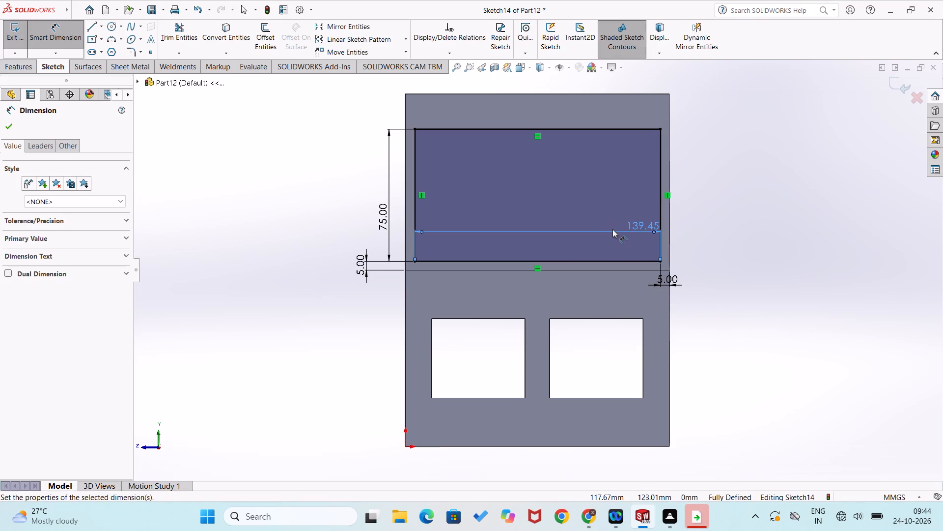
text(14)
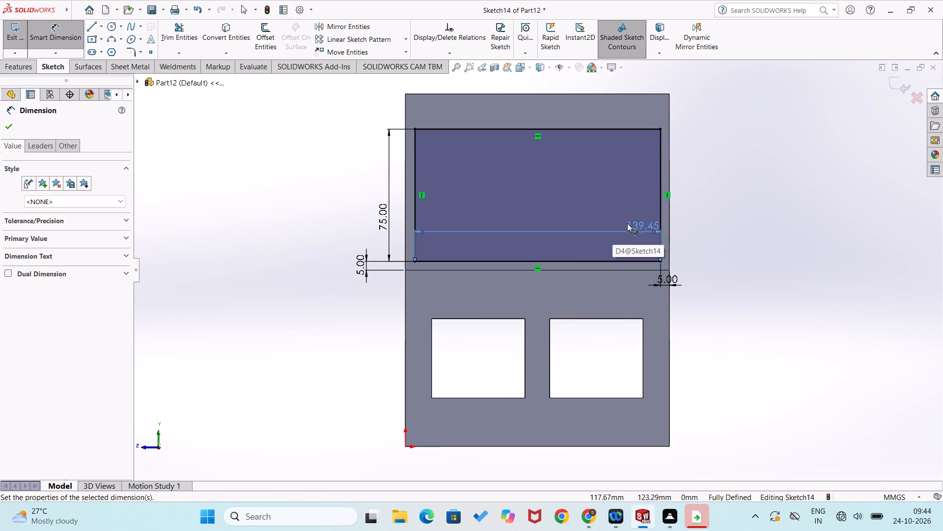
click(632, 227)
click(632, 227)
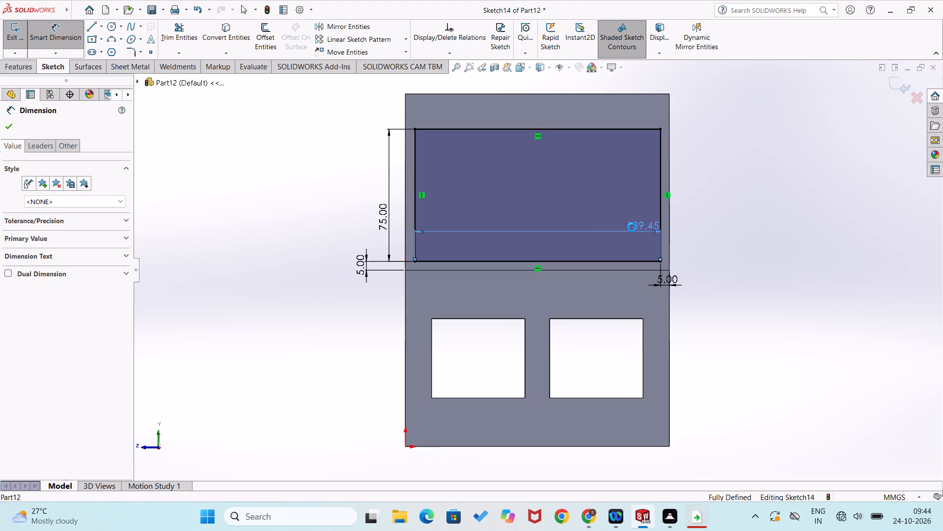
text(140)
key(Return)
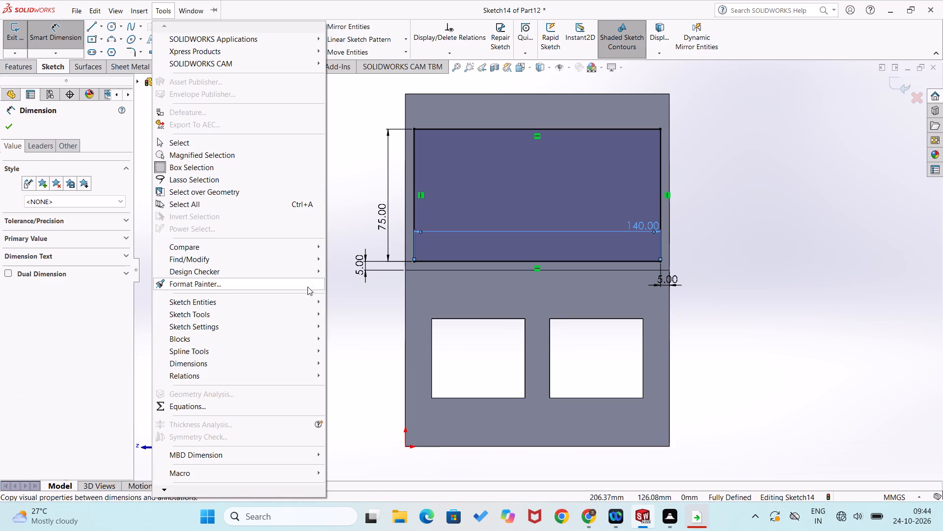
click(703, 315)
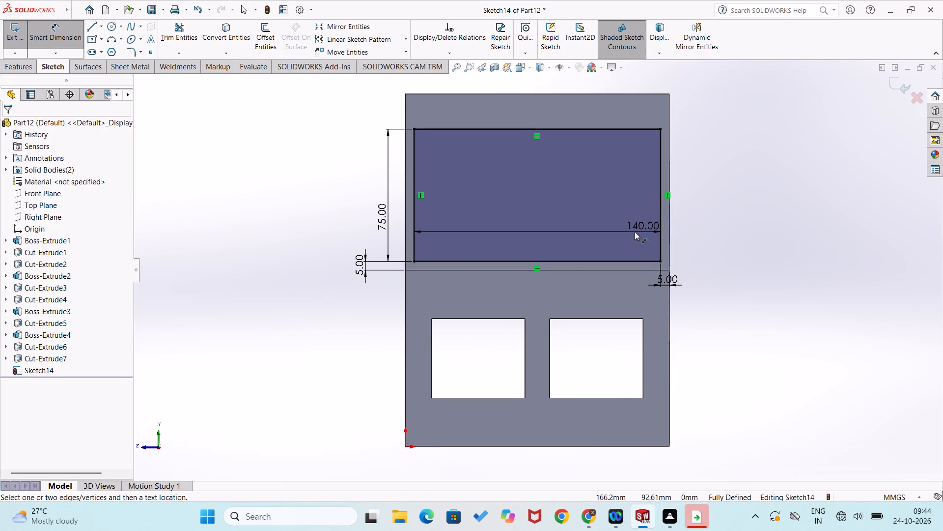
Cut-extrude the 140 by 75 mm rectangle blind to a depth of 113 mm into the upper block's side.
click(19, 65)
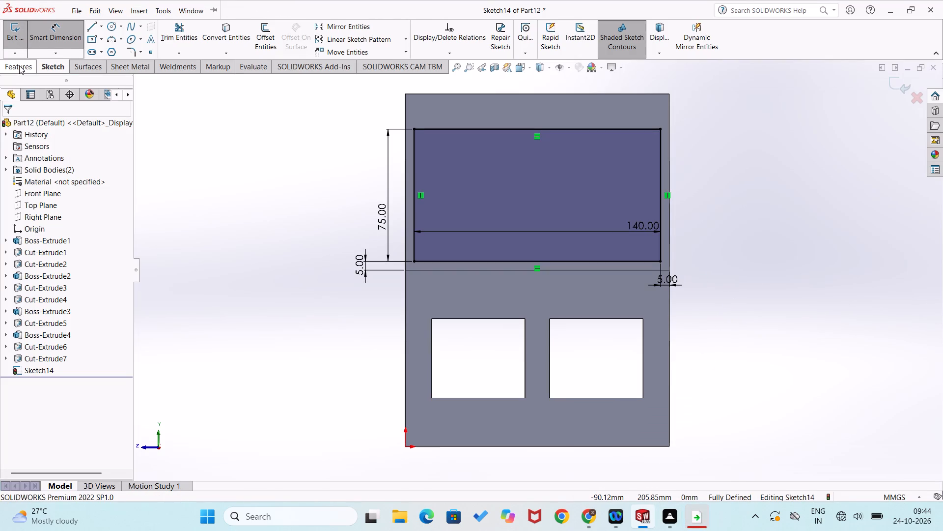
click(169, 36)
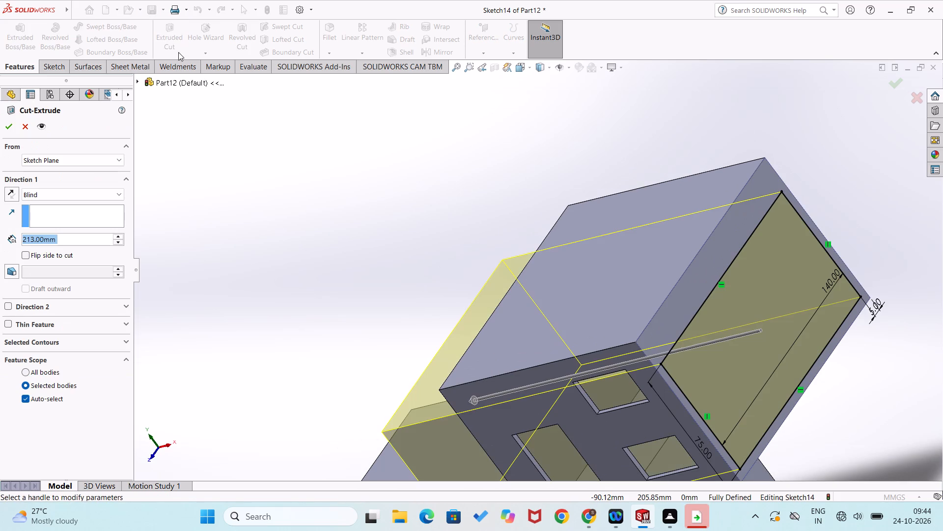
triple_click(114, 243)
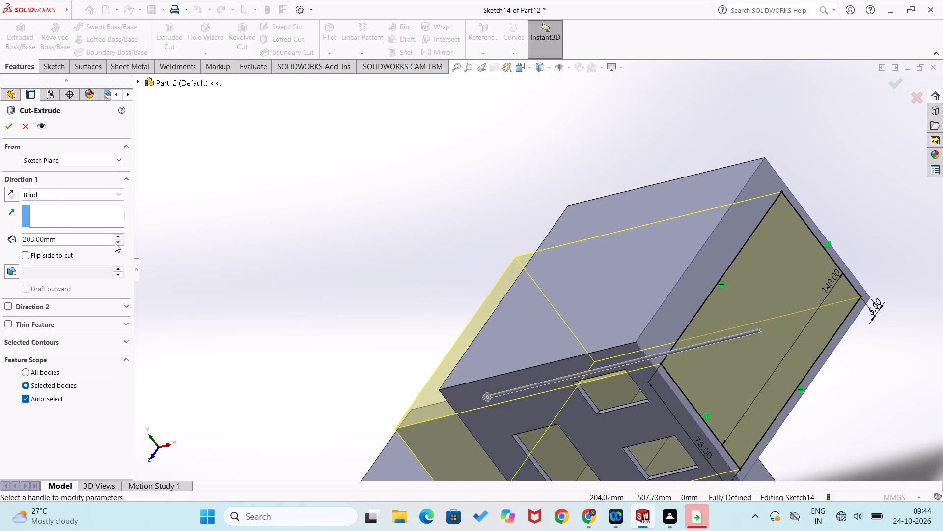
triple_click(115, 243)
triple_click(115, 243)
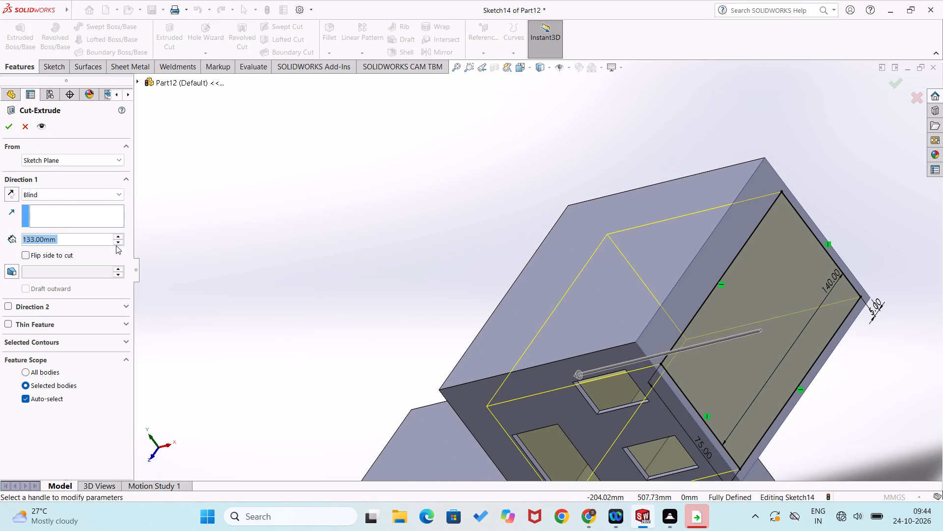
double_click(120, 243)
scroll(350, 275, up, 1)
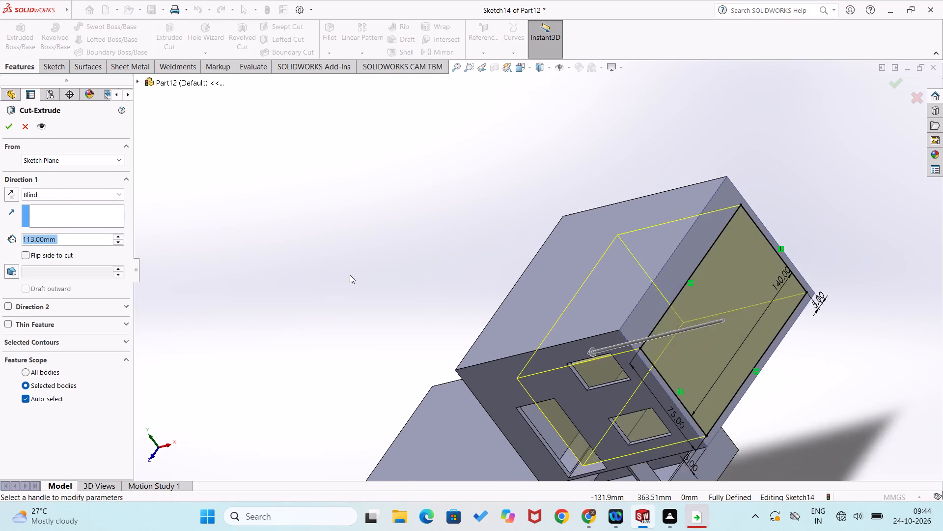
scroll(350, 275, up, 2)
middle_drag(369, 277, 406, 215)
scroll(395, 238, up, 1)
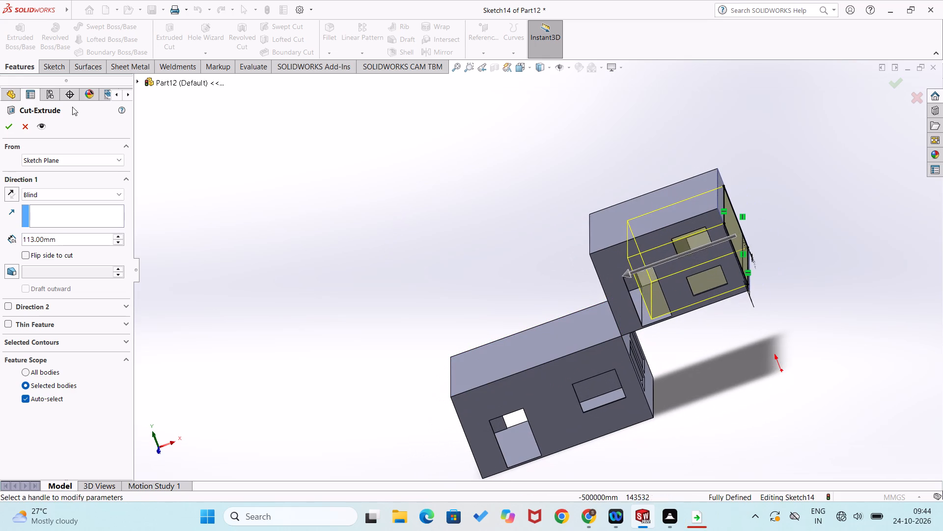
click(7, 123)
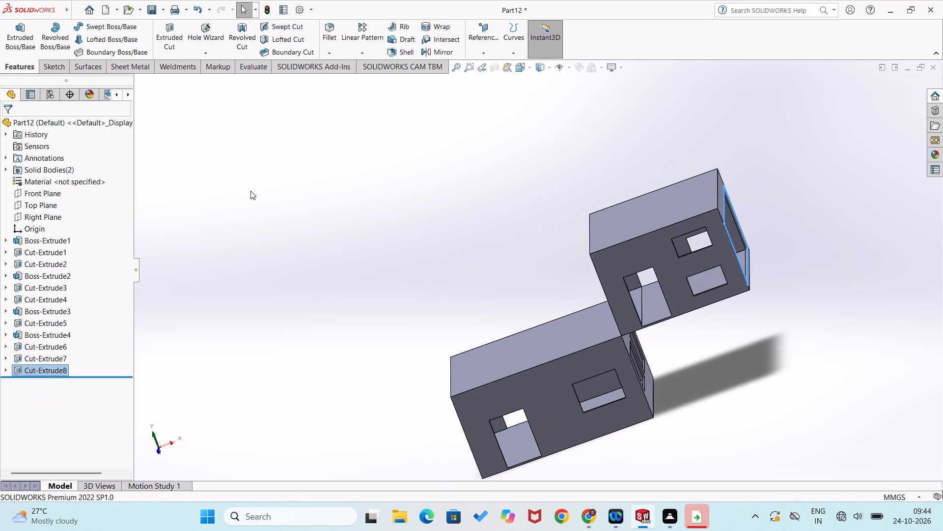
On the upper block's front face plane, sketch a corner rectangle about 150 by 20 mm standing on the block's top edge.
click(250, 191)
middle_drag(314, 206, 232, 260)
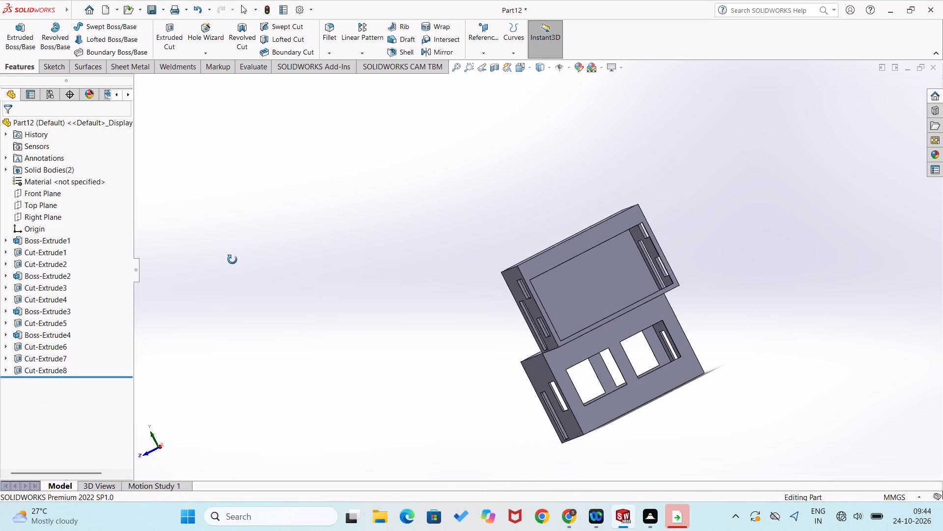
middle_drag(232, 260, 315, 223)
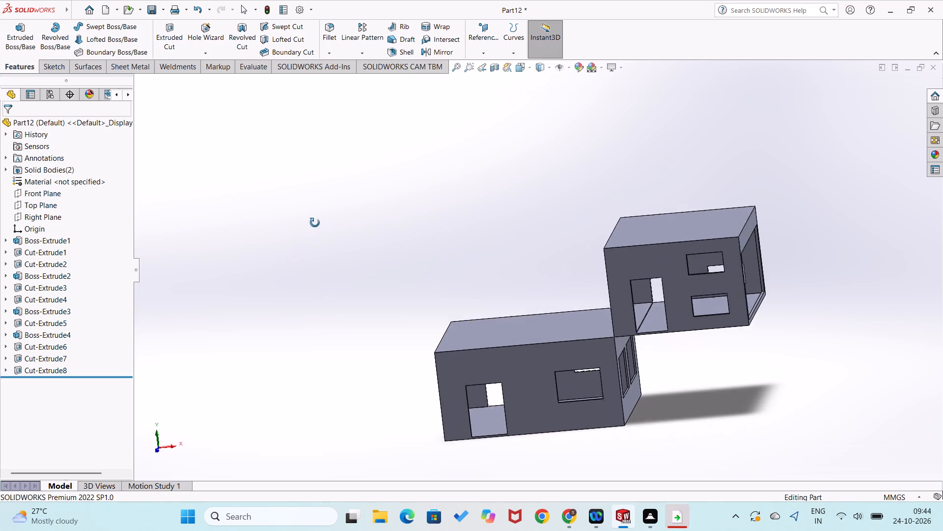
middle_drag(315, 223, 318, 213)
middle_click(271, 191)
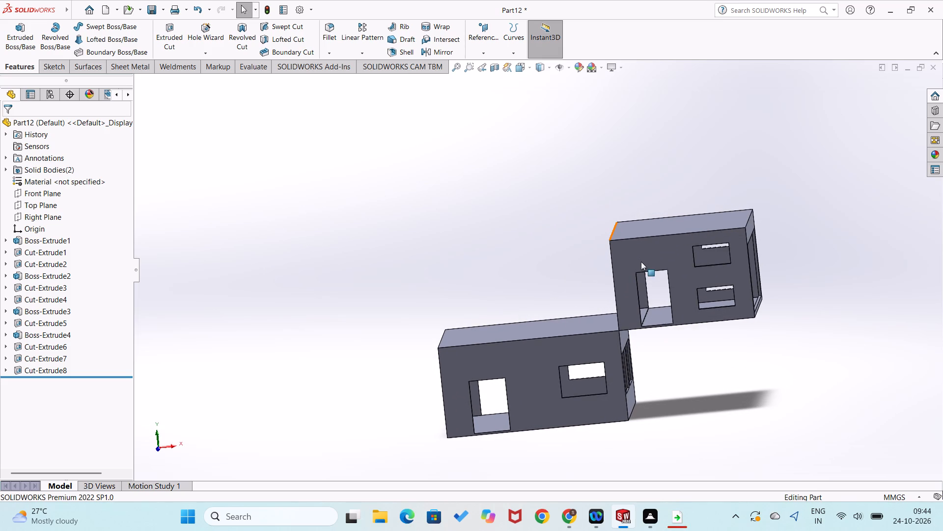
right_click(637, 256)
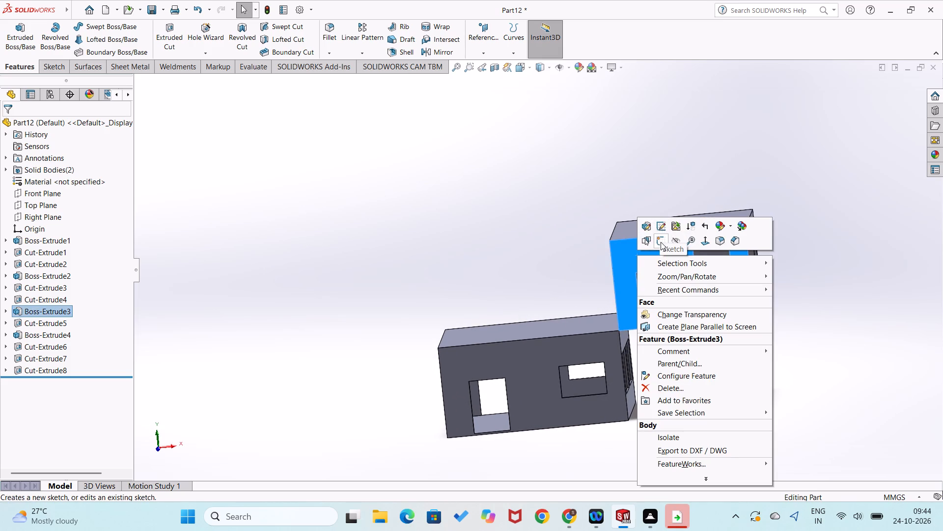
click(661, 242)
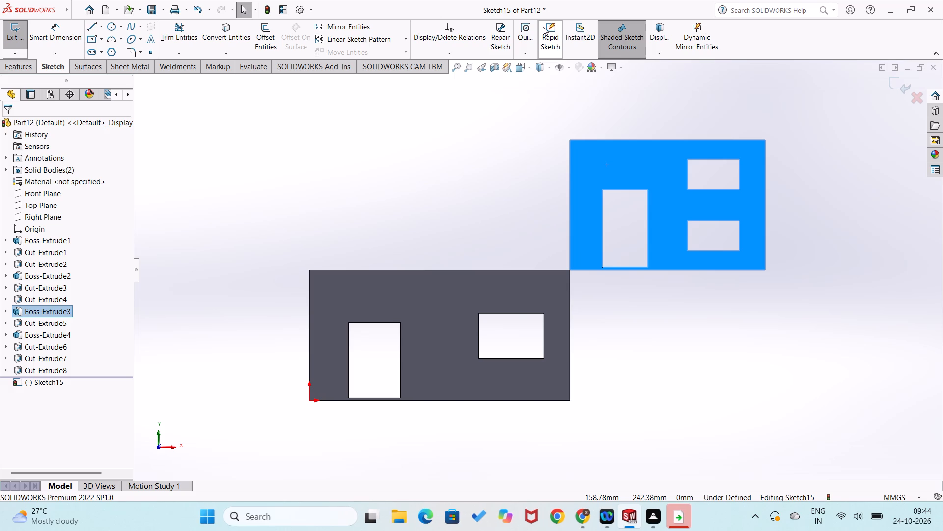
right_drag(361, 151, 339, 274)
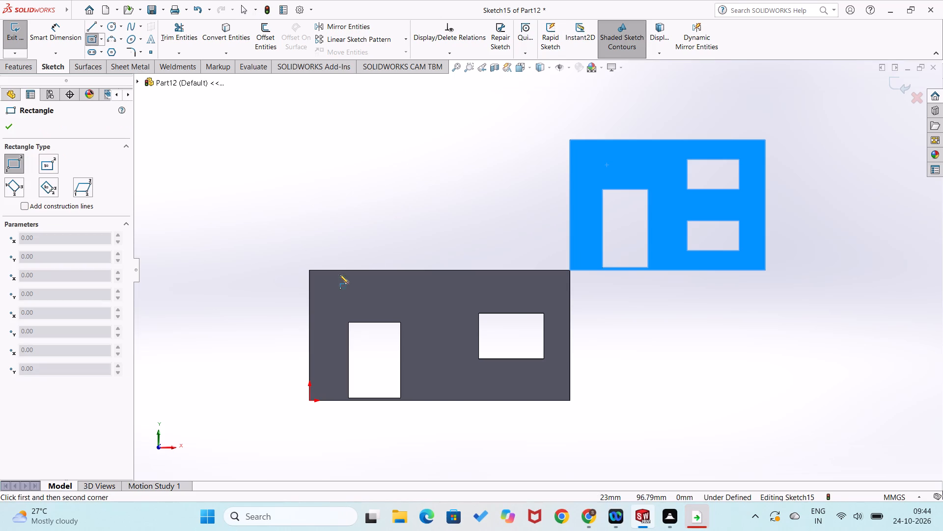
click(570, 139)
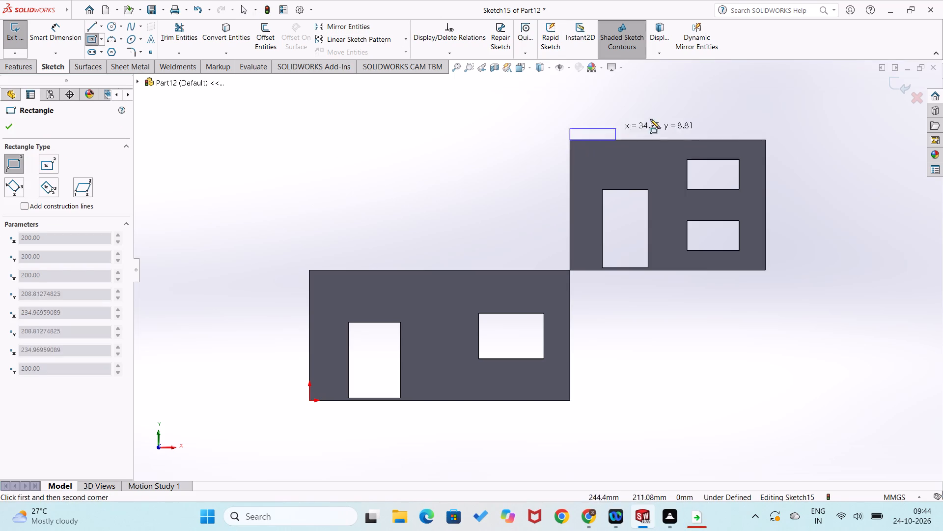
click(766, 114)
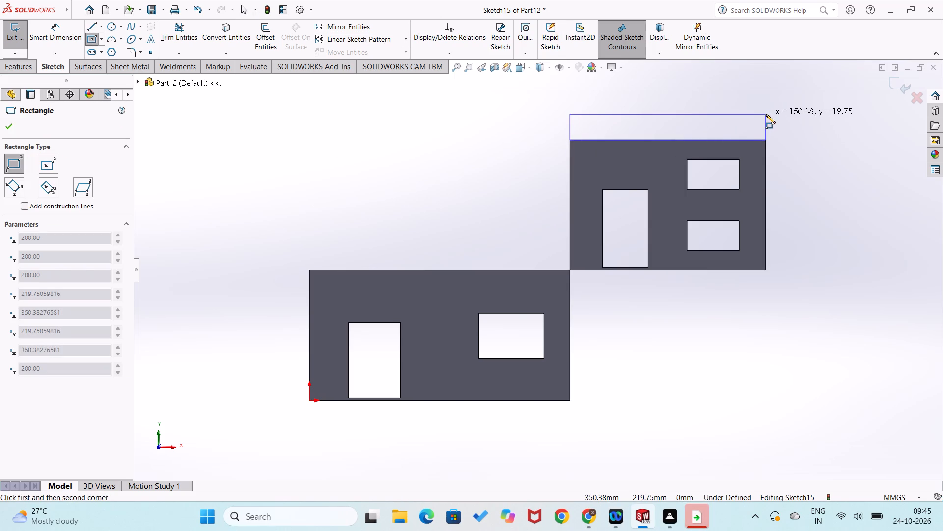
Dimension the height of the rectangle above the upper block as 20 mm.
right_drag(799, 183, 792, 112)
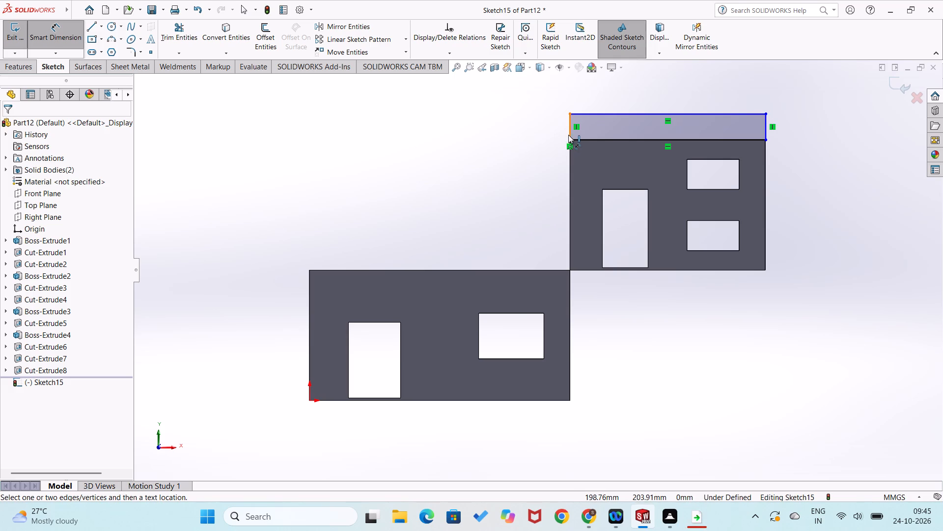
click(569, 134)
click(554, 134)
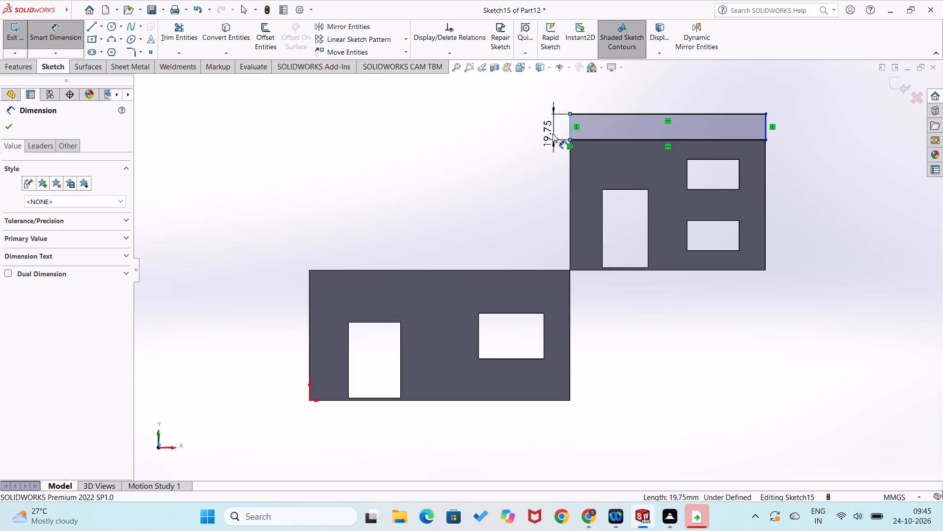
text(20)
key(Return)
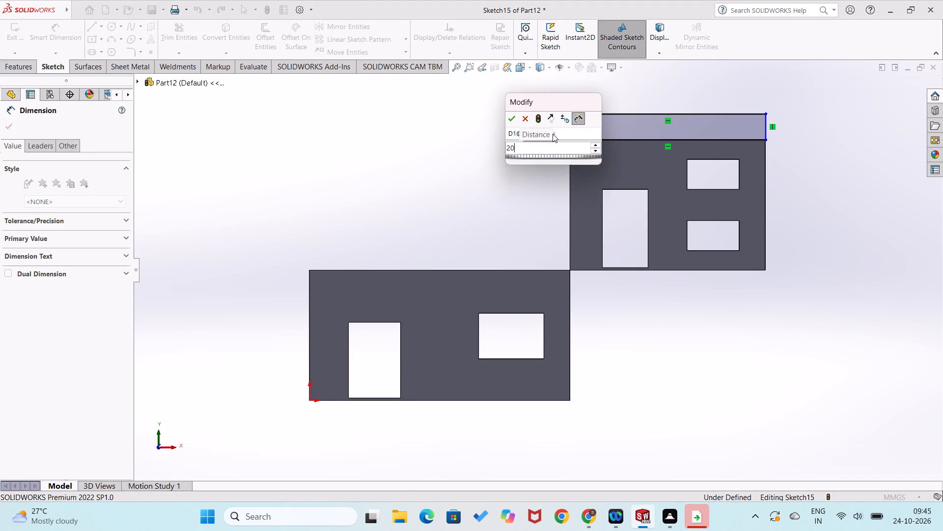
click(456, 215)
Dimension the rectangle's width as 150 mm along its top edge.
click(605, 115)
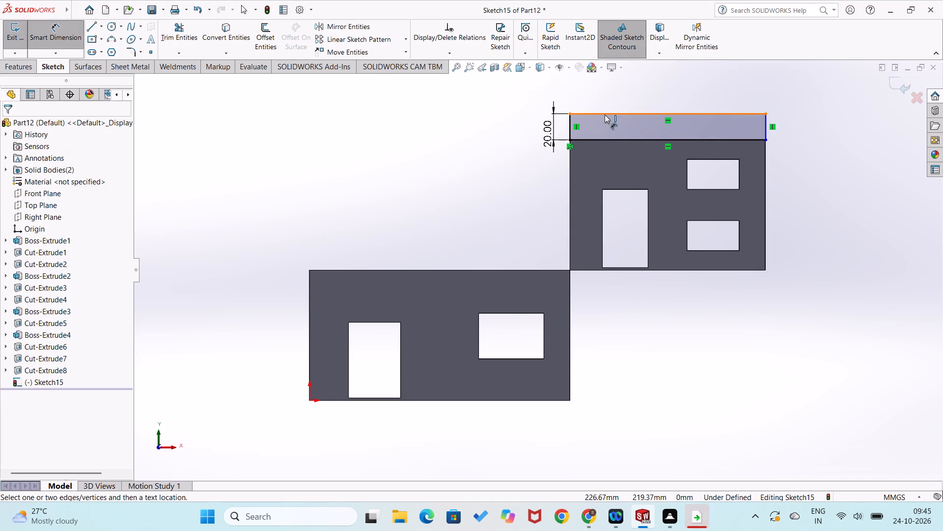
click(603, 101)
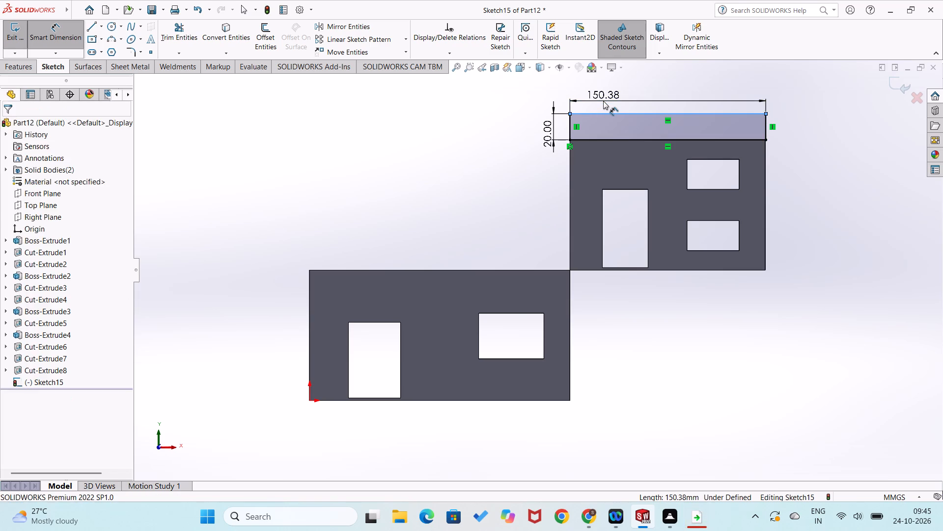
text(150)
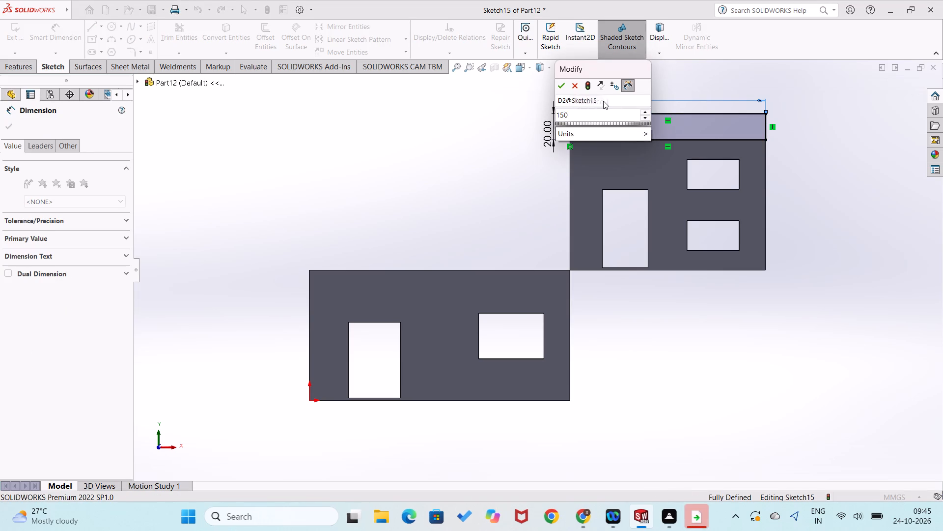
key(Return)
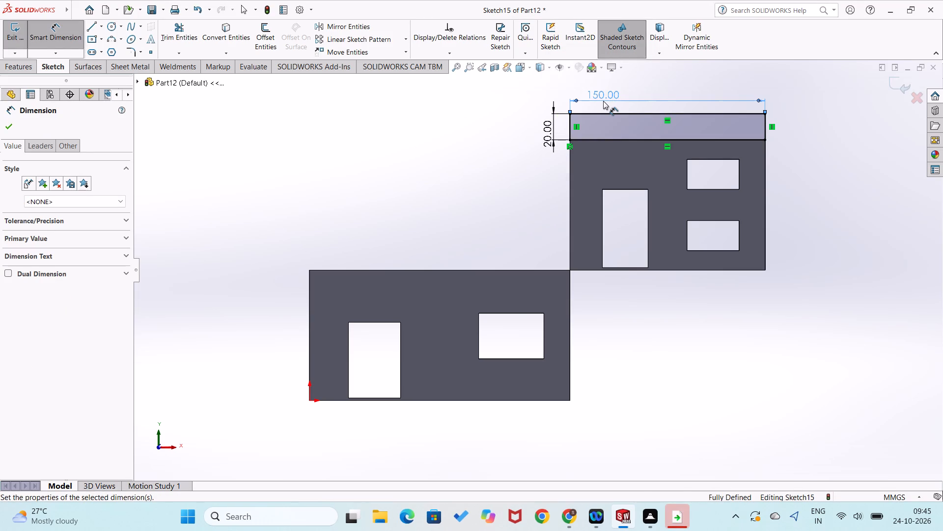
click(306, 184)
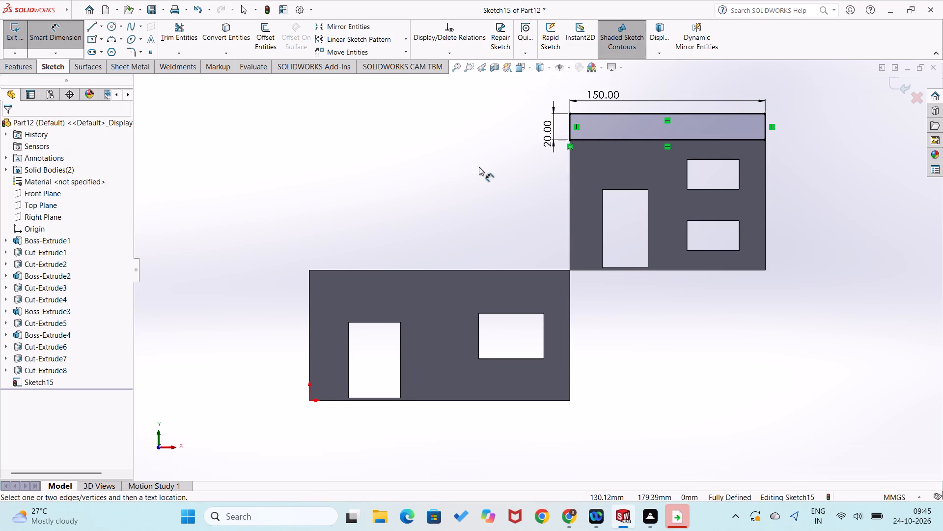
Extrude the 150 by 20 mm rectangle blind 2 mm in the reversed direction, inward over the upper block's roof.
click(3, 65)
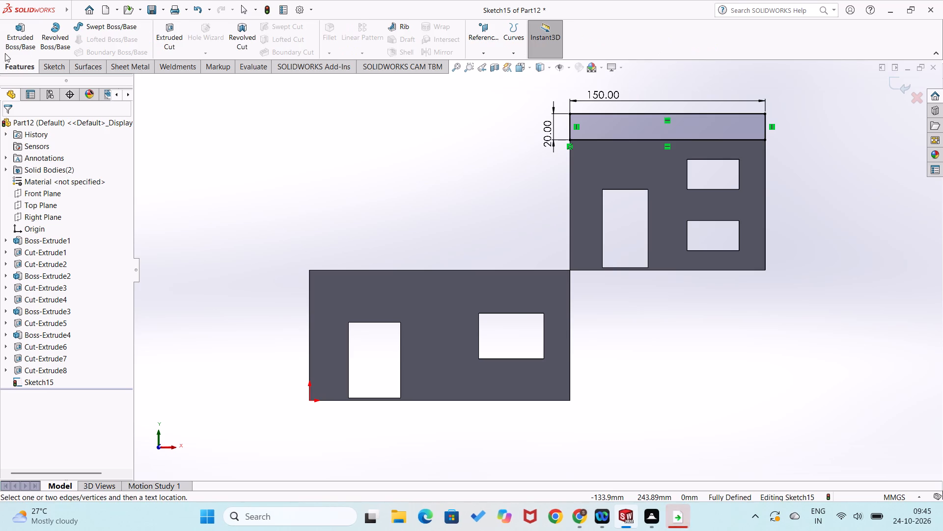
click(9, 44)
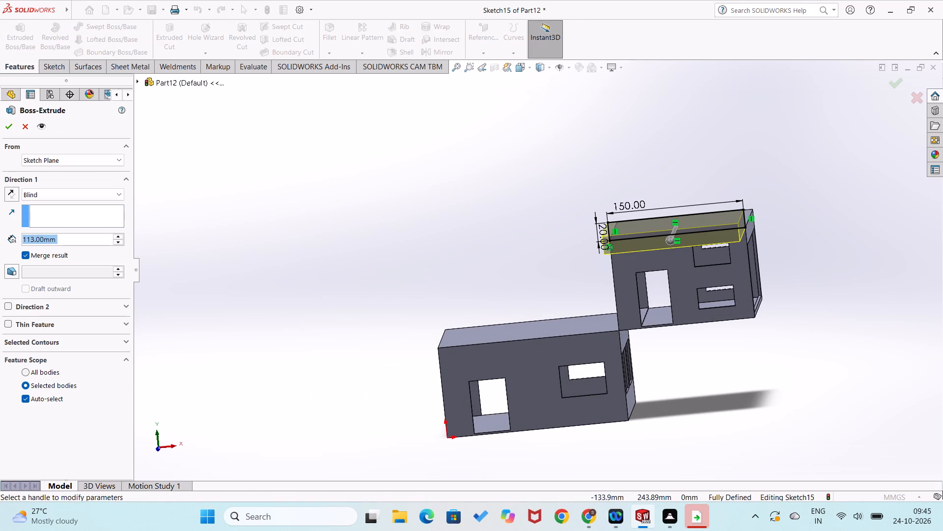
key(2)
key(Return)
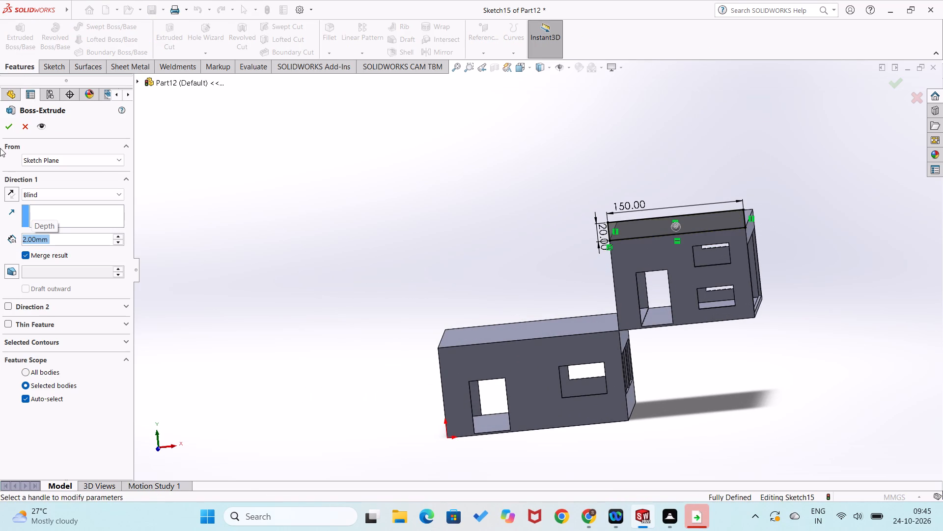
click(12, 192)
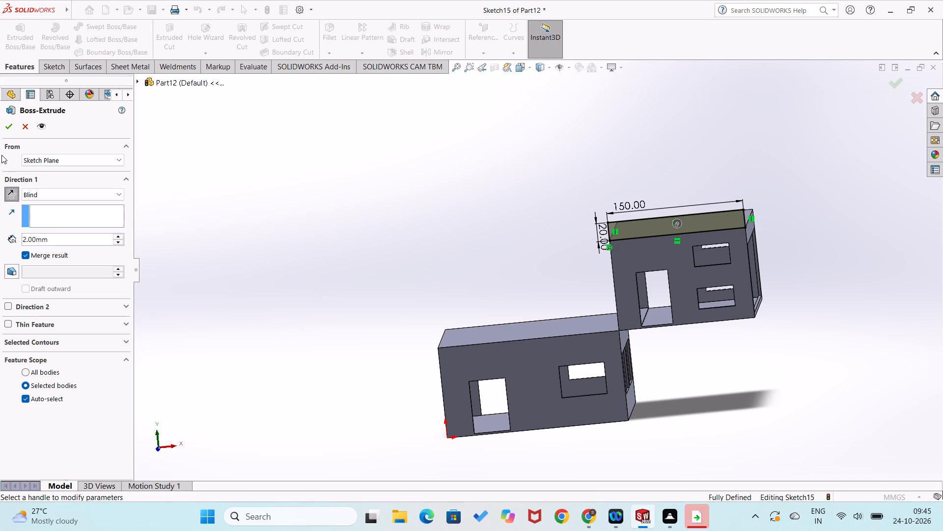
scroll(701, 211, down, 5)
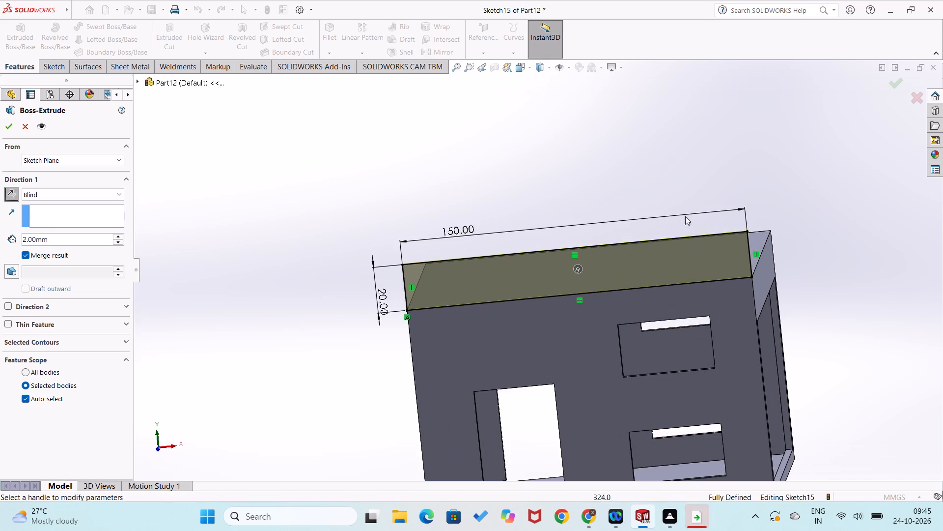
middle_drag(684, 221, 671, 280)
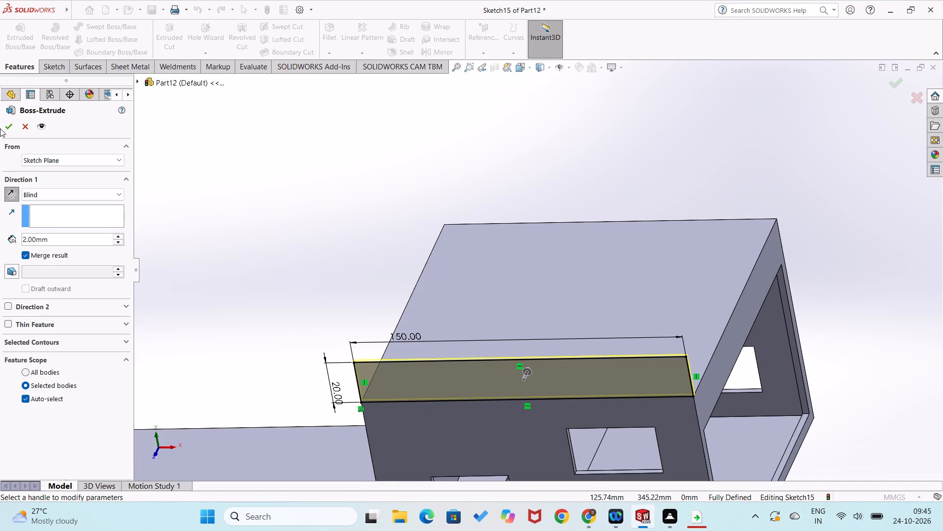
click(5, 128)
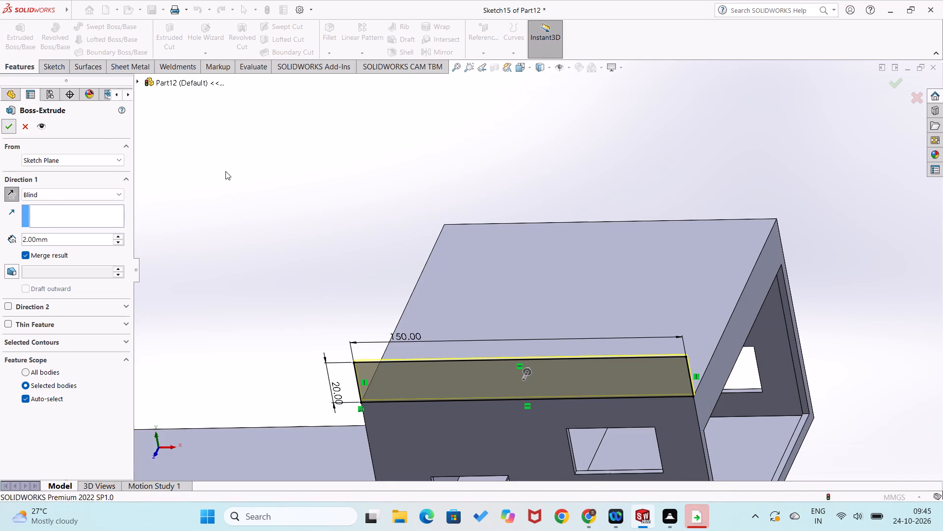
click(250, 180)
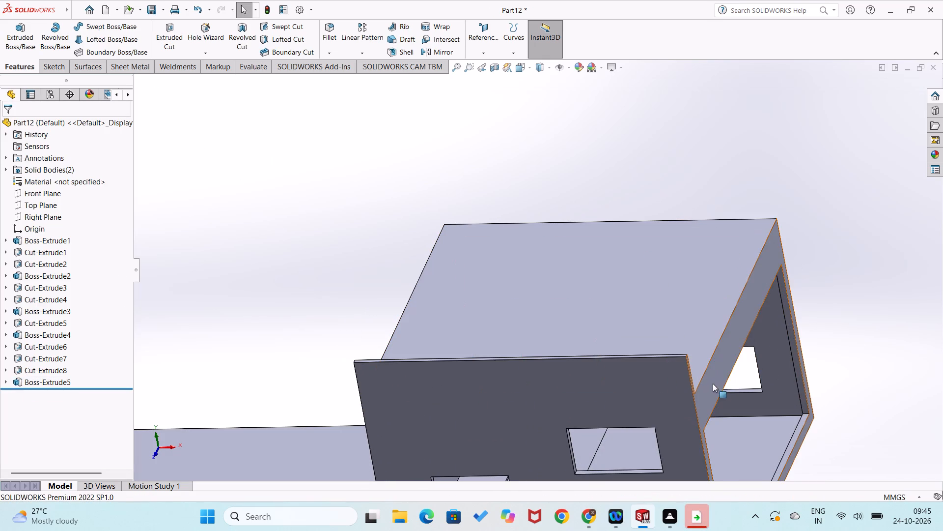
On the upper block's open side face, sketch a corner rectangle about 148 by 20 mm on the roof edge, starting behind the front parapet.
right_click(710, 385)
click(727, 288)
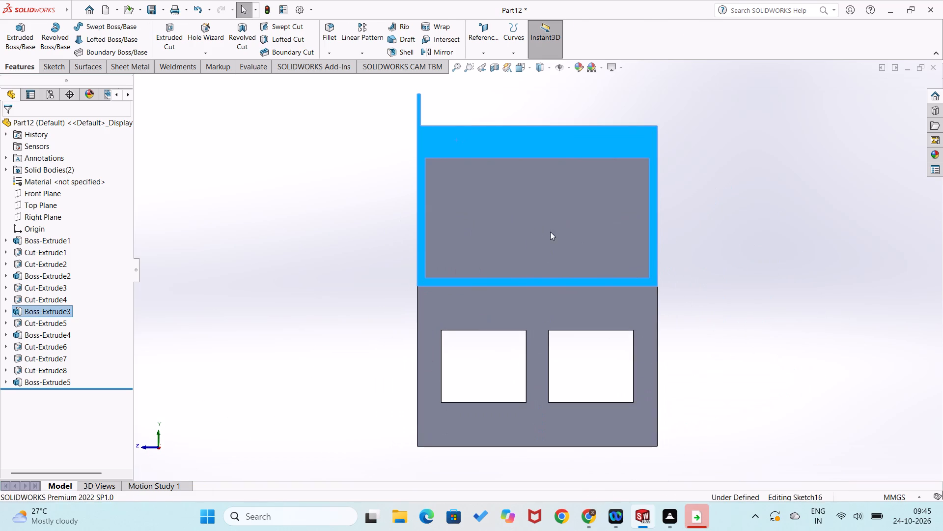
click(357, 246)
right_drag(358, 243, 283, 342)
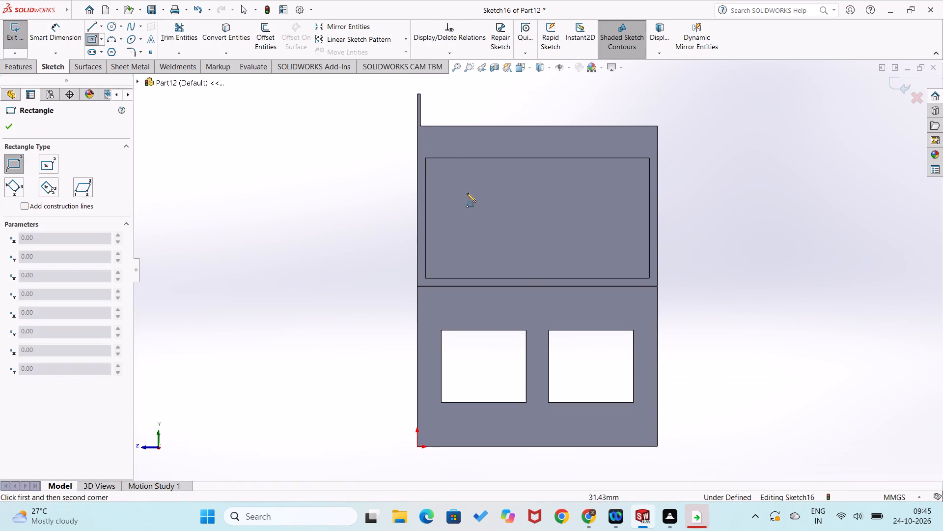
click(420, 127)
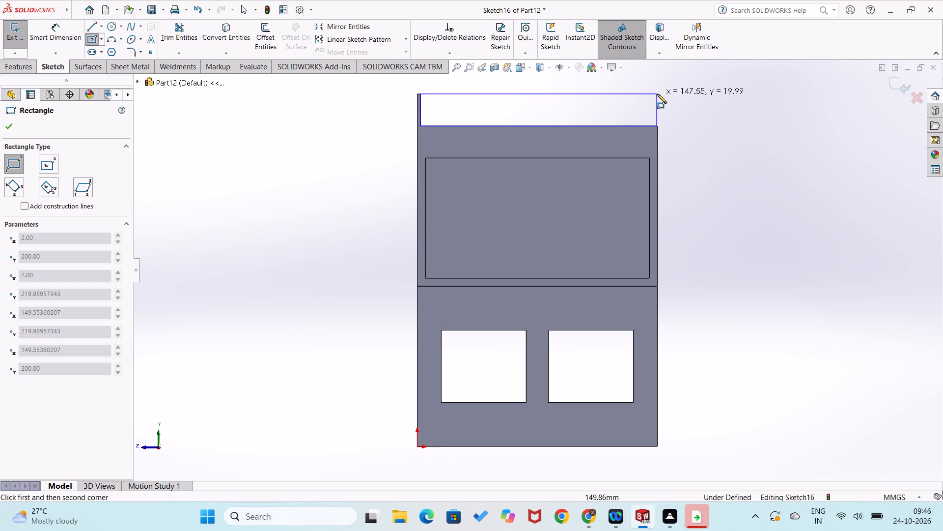
click(657, 94)
Dimension the side parapet rectangle with a height of 20 mm and a length of 147 mm.
right_drag(701, 161, 697, 87)
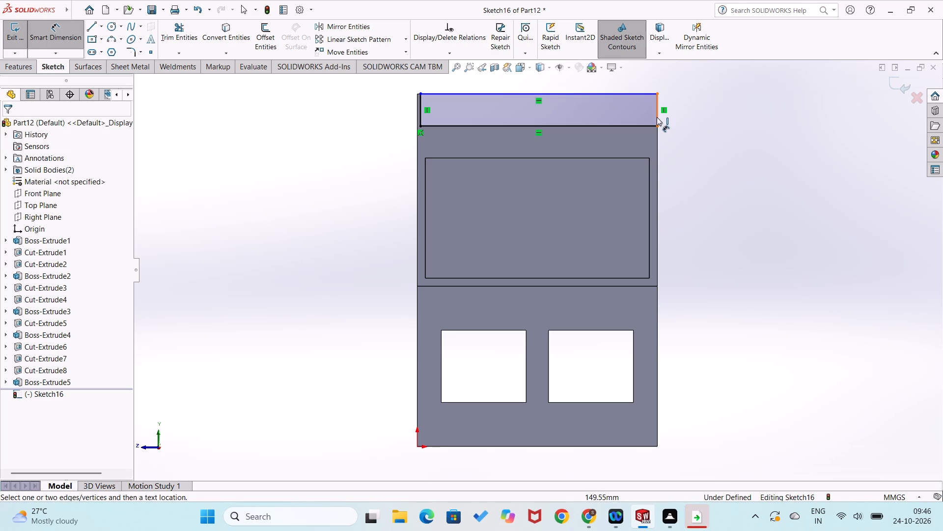
click(657, 117)
click(682, 116)
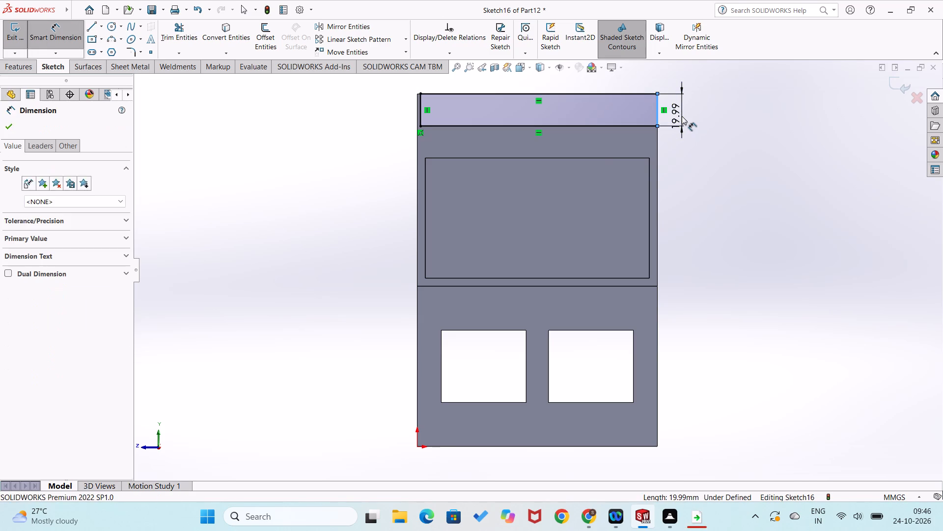
text(20)
key(Return)
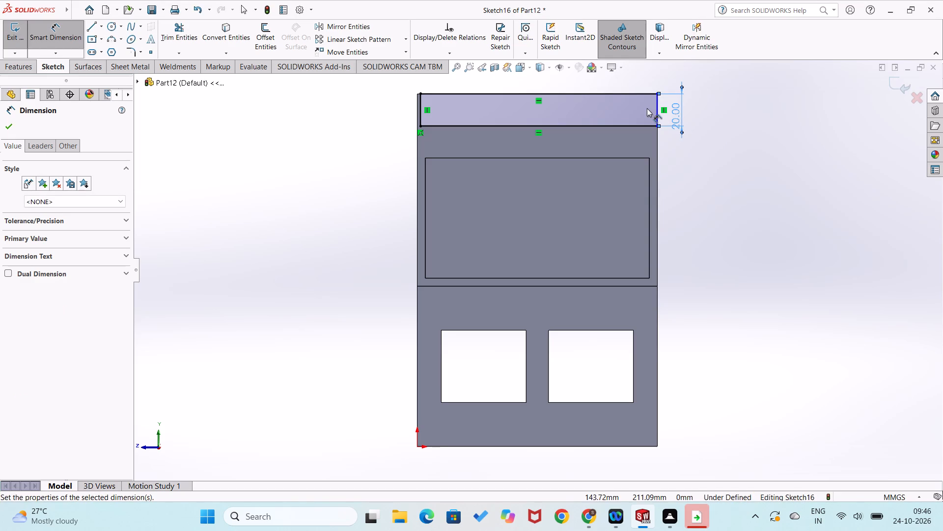
click(337, 137)
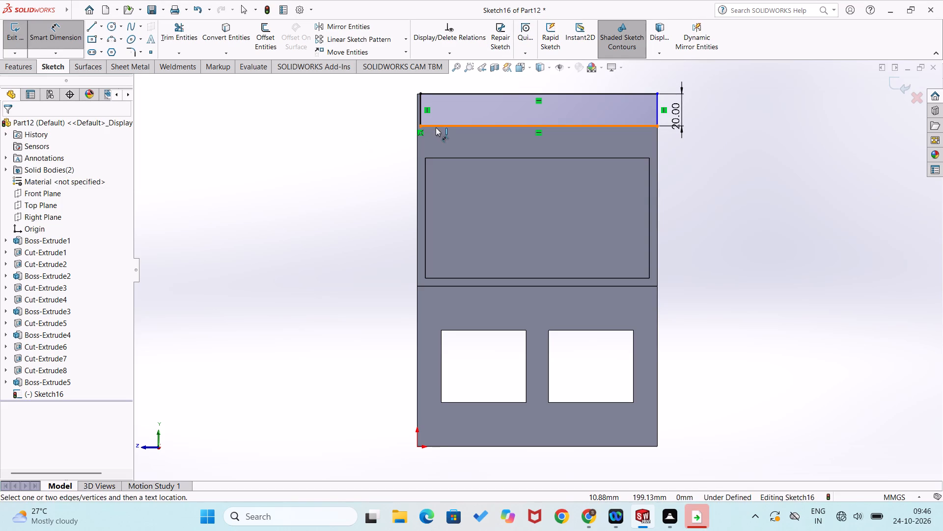
click(435, 127)
click(440, 143)
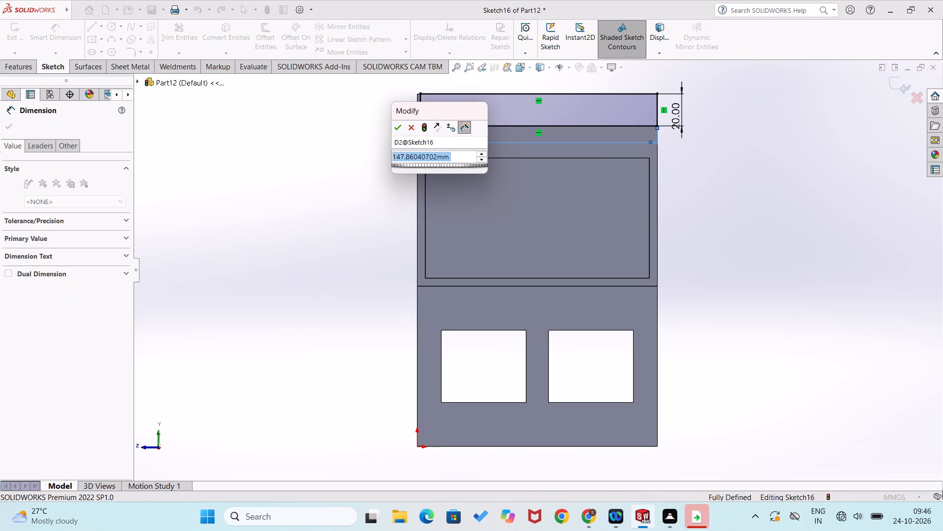
text(147)
key(Return)
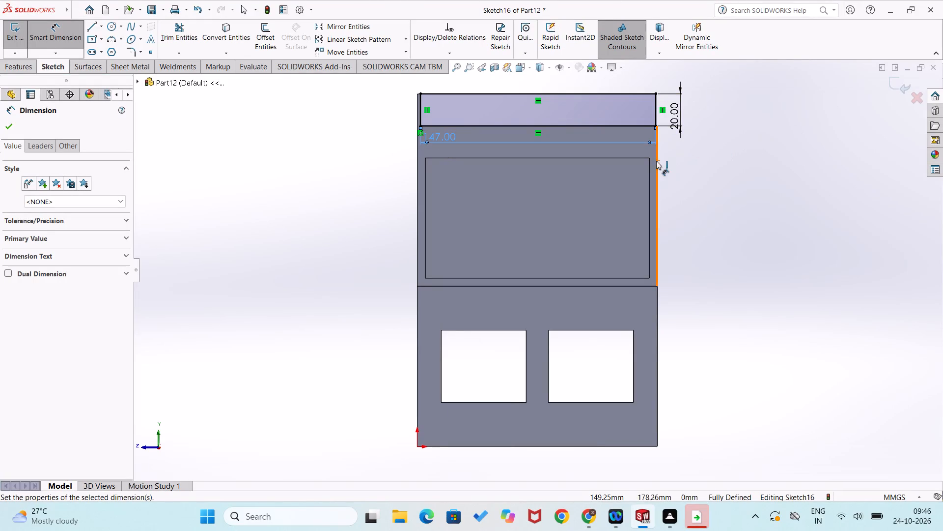
Extrude the side parapet rectangle blind 2 mm in the reversed direction, inward over the roof.
middle_drag(657, 162, 660, 214)
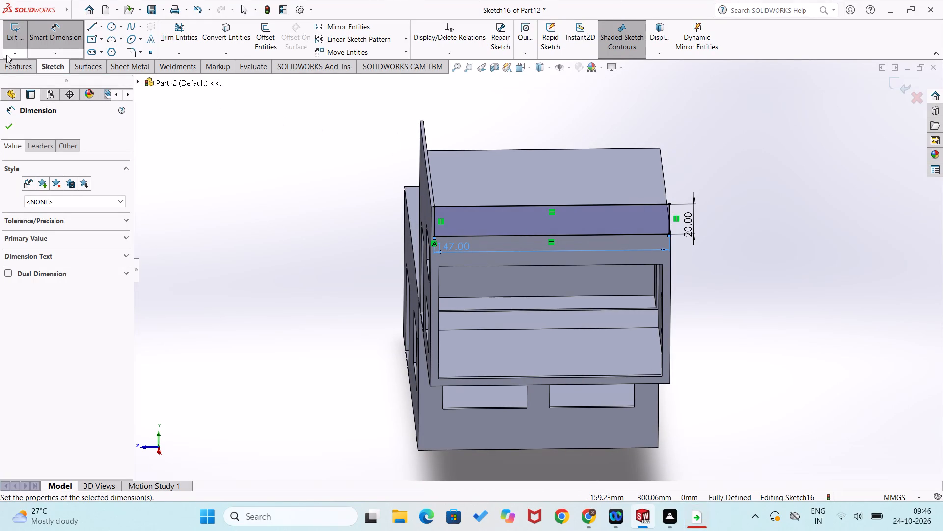
click(9, 66)
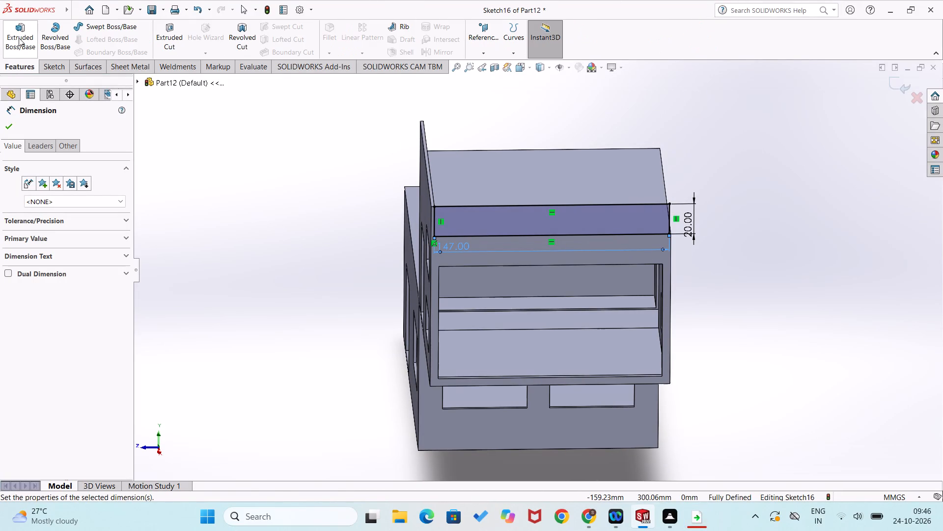
click(18, 39)
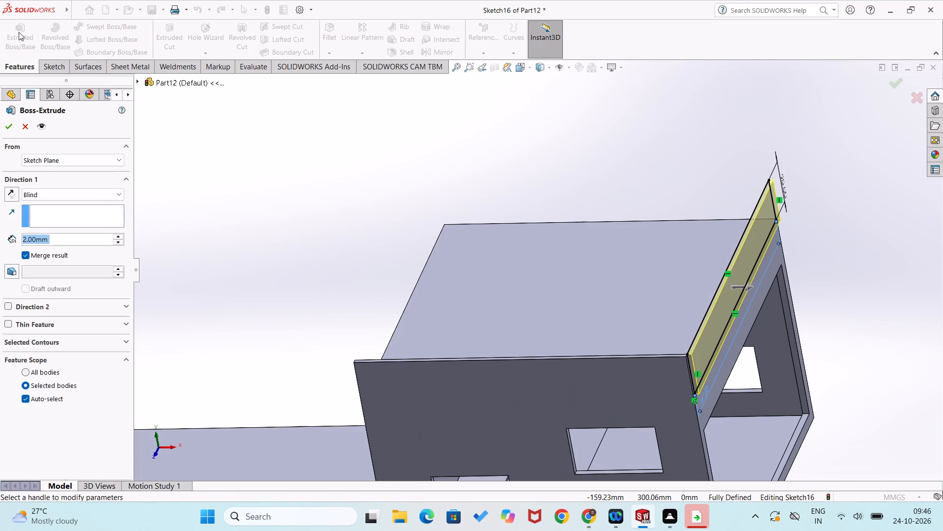
click(11, 192)
click(9, 129)
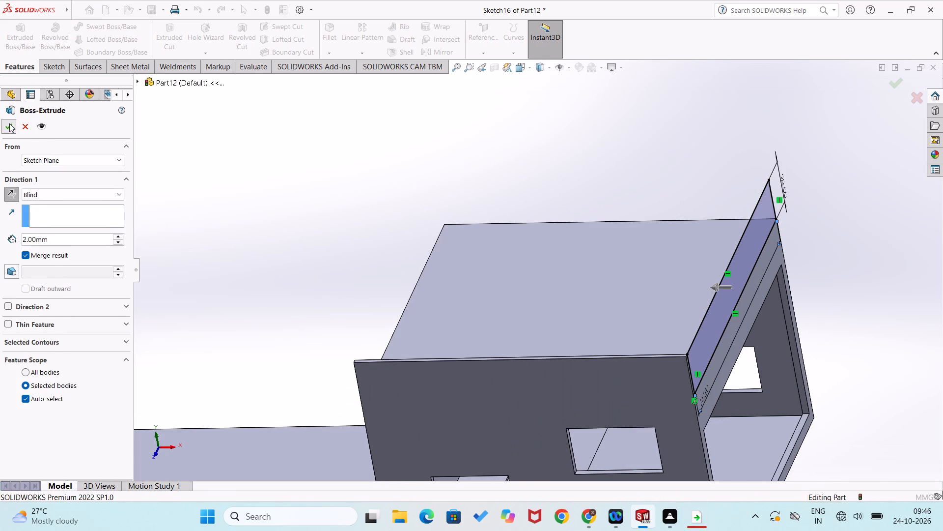
click(299, 212)
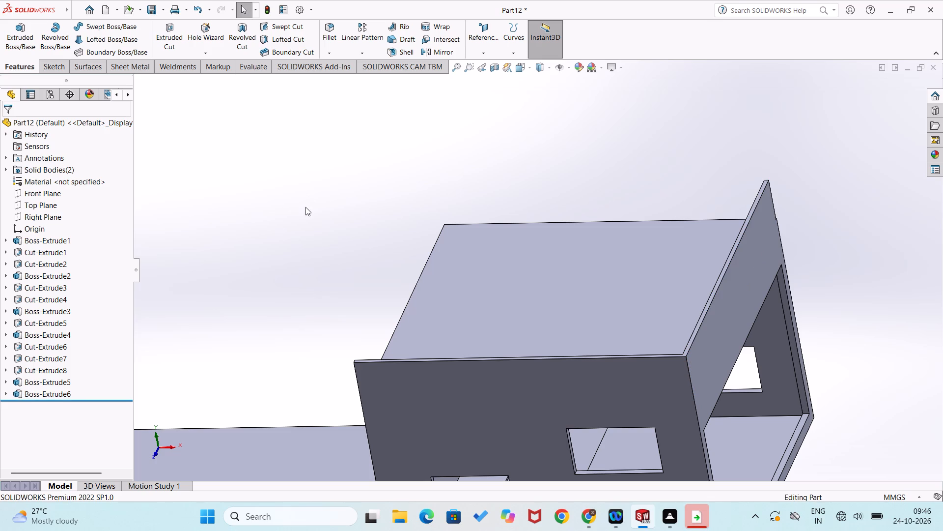
On the upper block's rear face, sketch a 150 by 20 mm corner rectangle standing on the roof edge across the block's full width.
middle_drag(682, 267, 603, 351)
scroll(724, 147, down, 3)
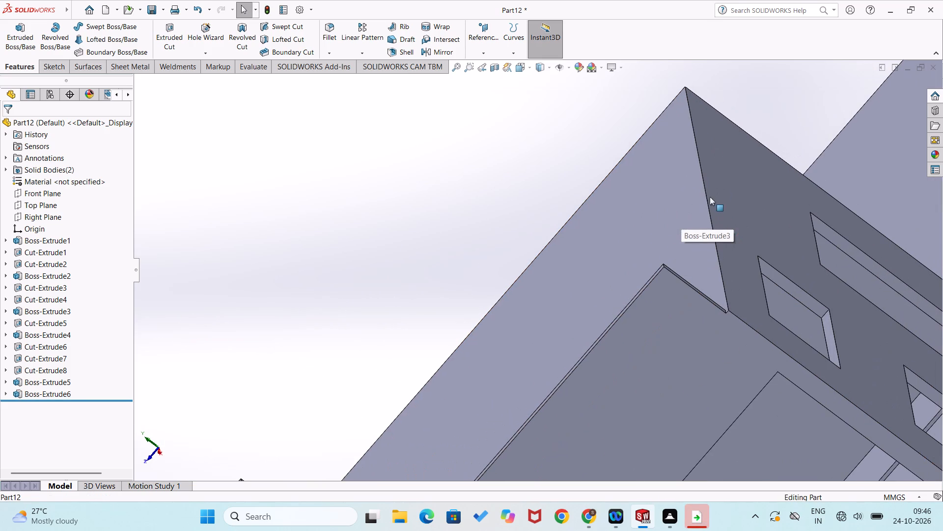
middle_drag(706, 203, 716, 198)
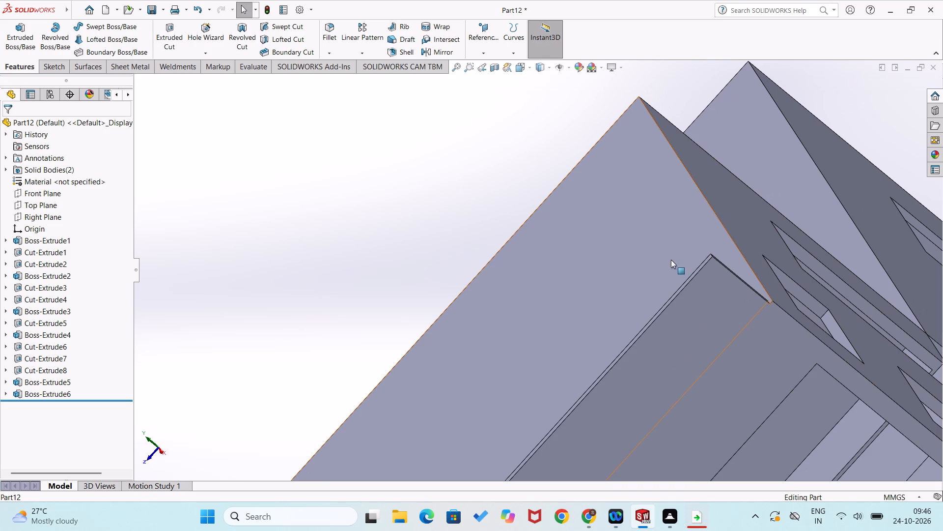
middle_drag(579, 265, 564, 278)
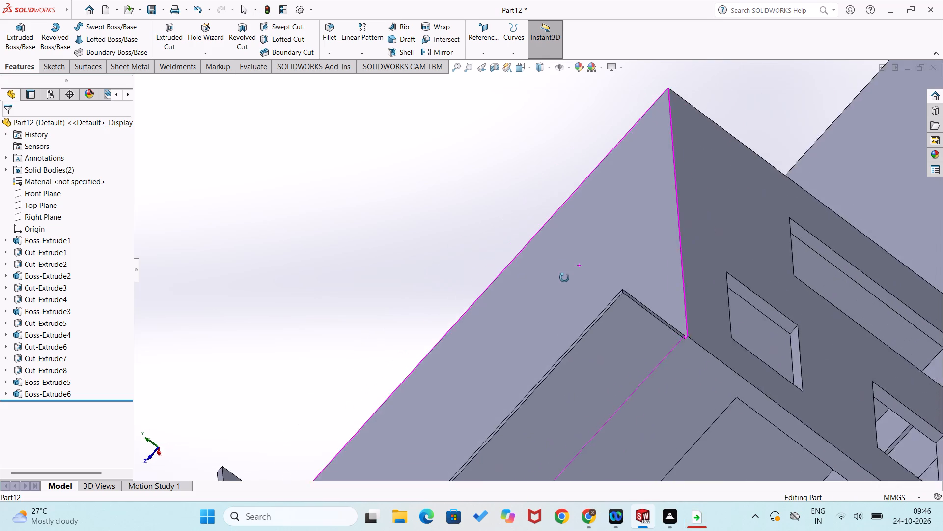
middle_drag(564, 278, 555, 286)
right_click(657, 291)
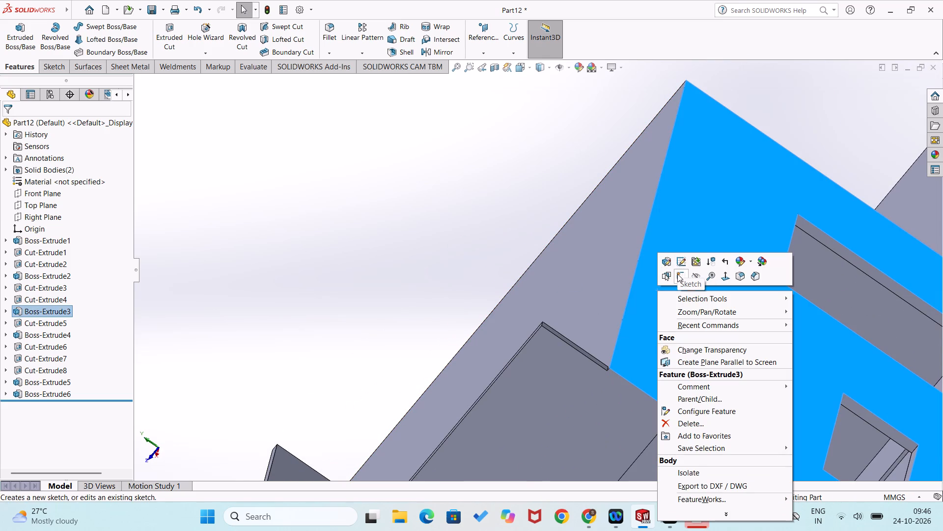
click(677, 276)
click(250, 187)
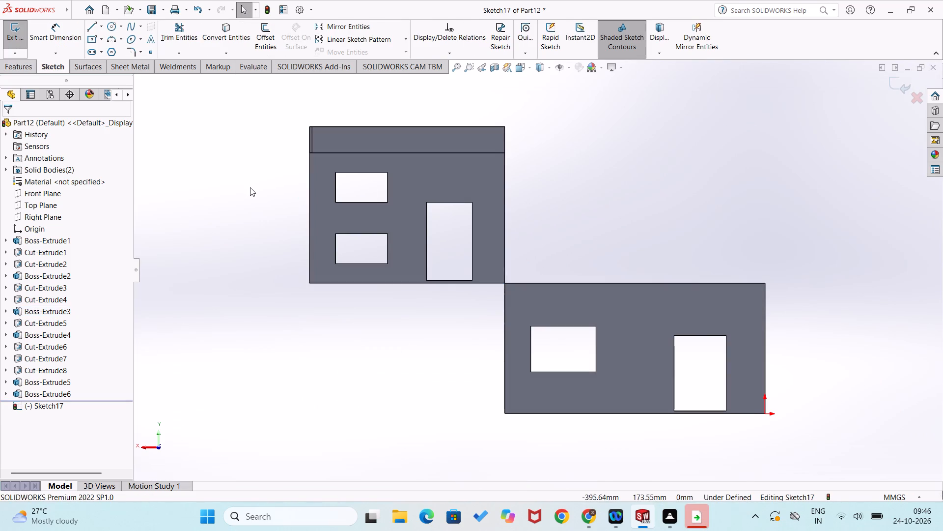
scroll(435, 160, down, 4)
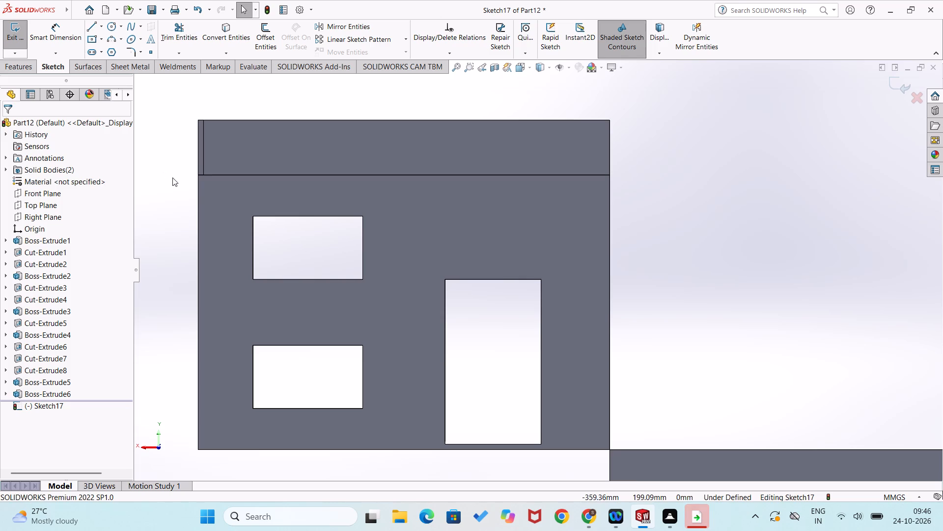
right_drag(164, 193, 108, 271)
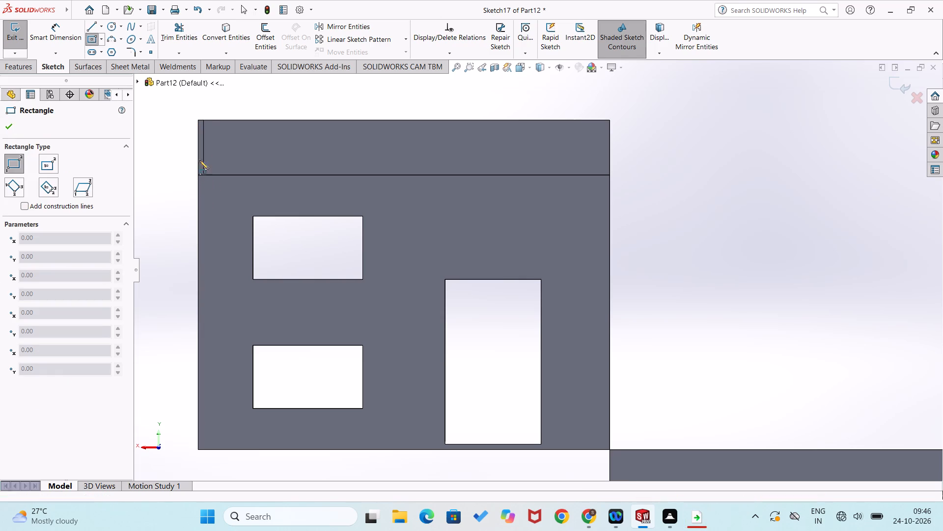
click(197, 119)
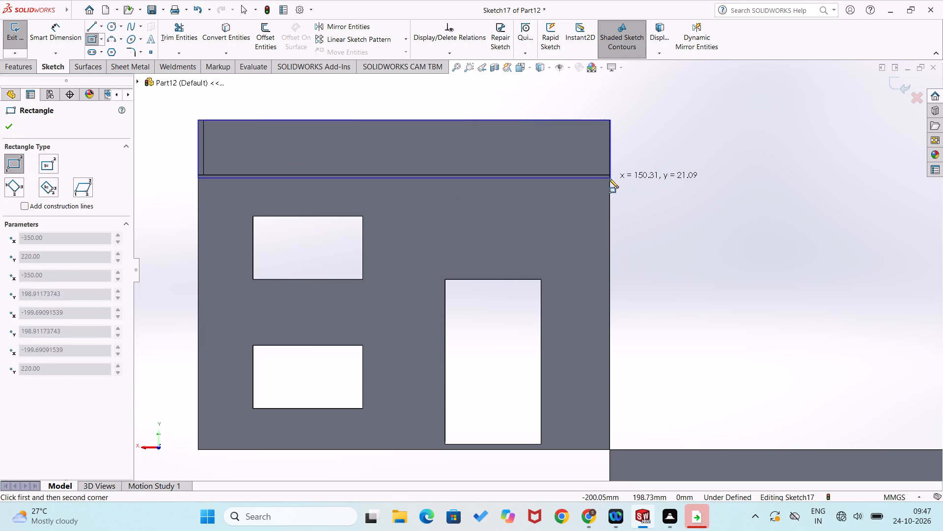
click(609, 175)
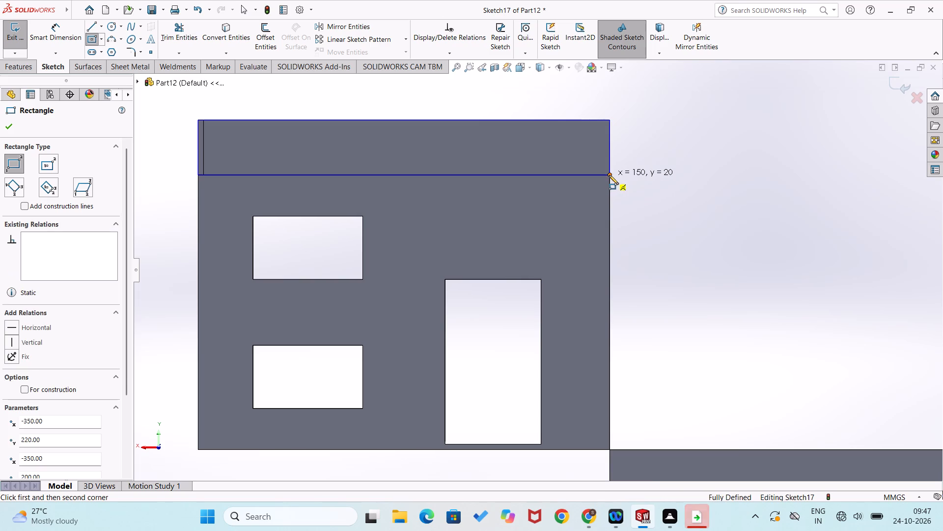
Extrude the rear parapet rectangle on the upper block blind 2 mm in the reversed direction, inward over the roof.
right_drag(687, 237, 667, 88)
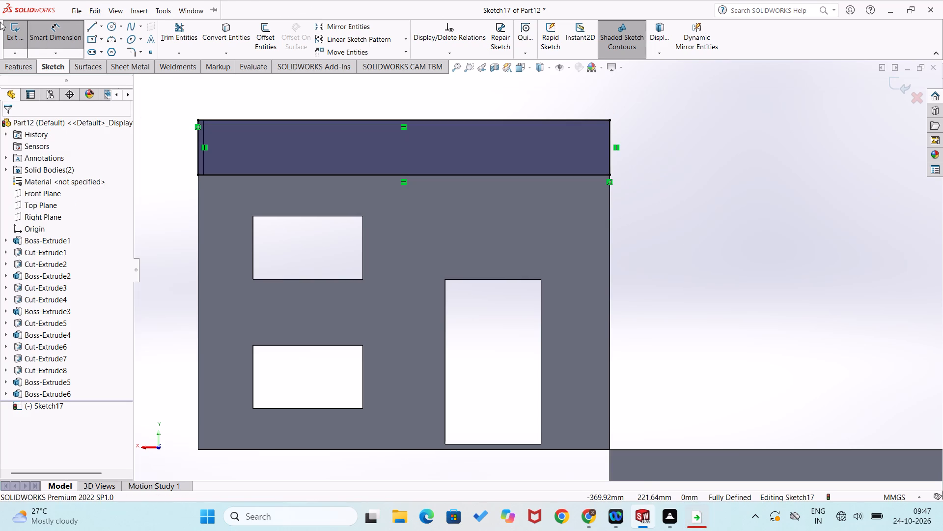
click(4, 65)
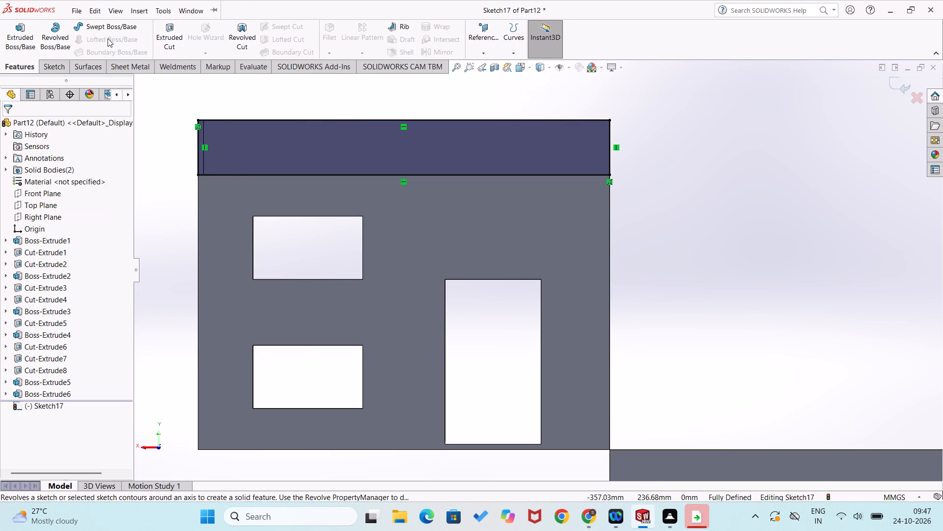
click(8, 34)
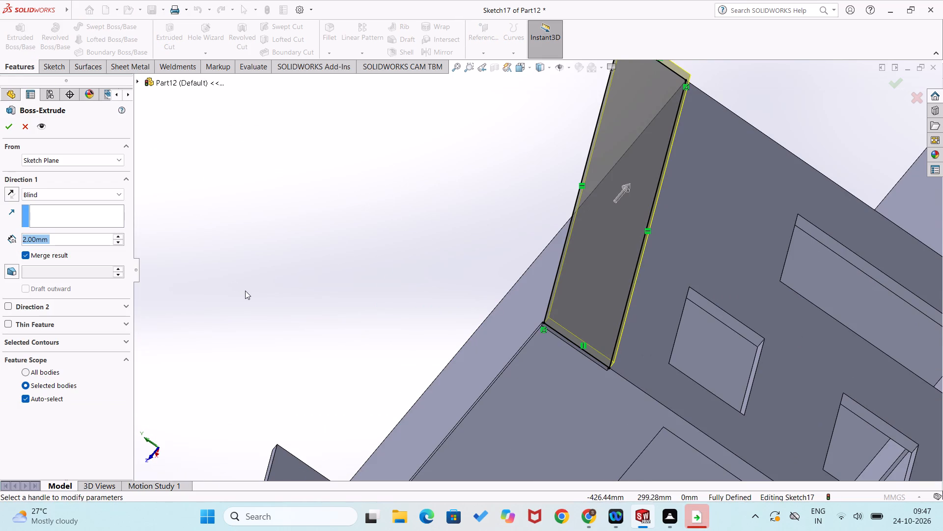
middle_drag(245, 291, 275, 287)
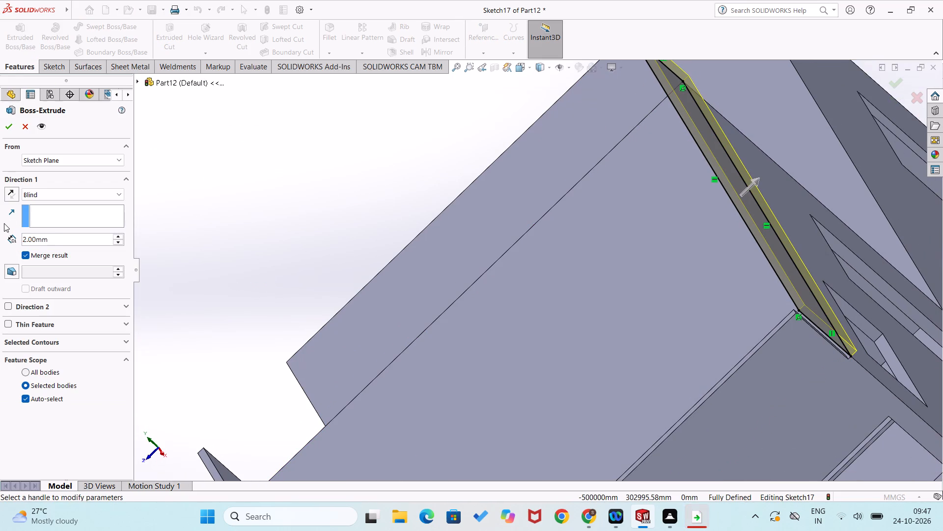
click(4, 190)
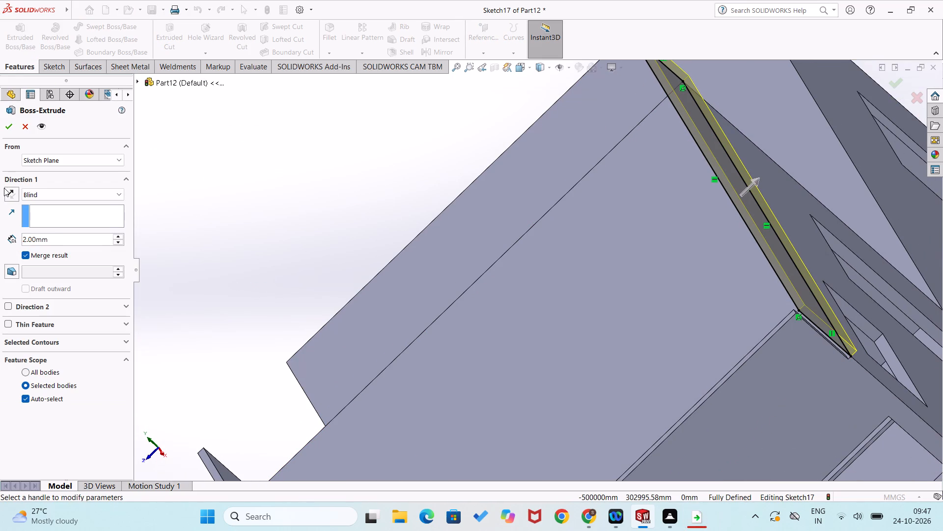
click(13, 191)
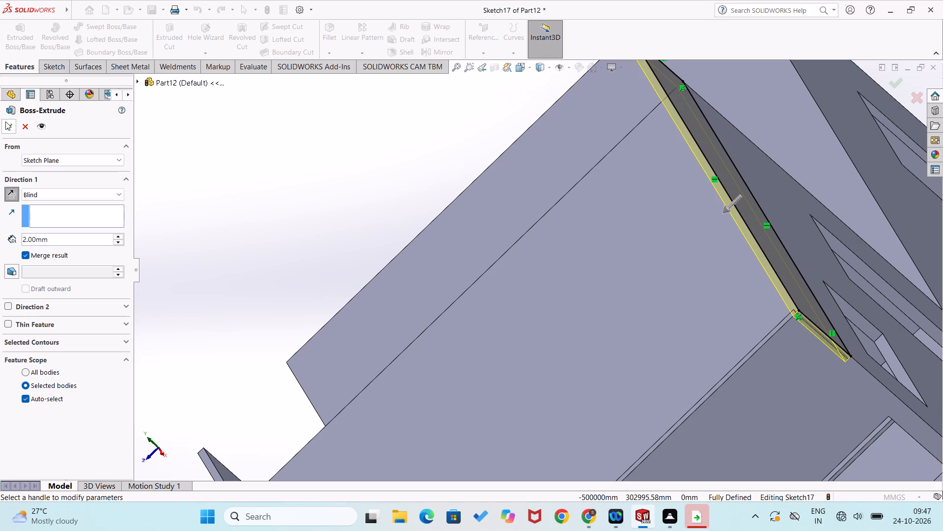
click(5, 123)
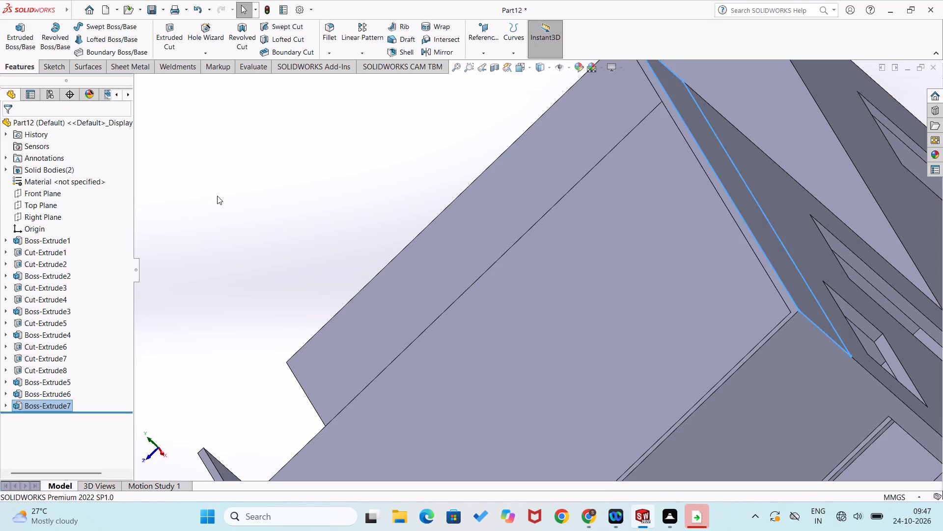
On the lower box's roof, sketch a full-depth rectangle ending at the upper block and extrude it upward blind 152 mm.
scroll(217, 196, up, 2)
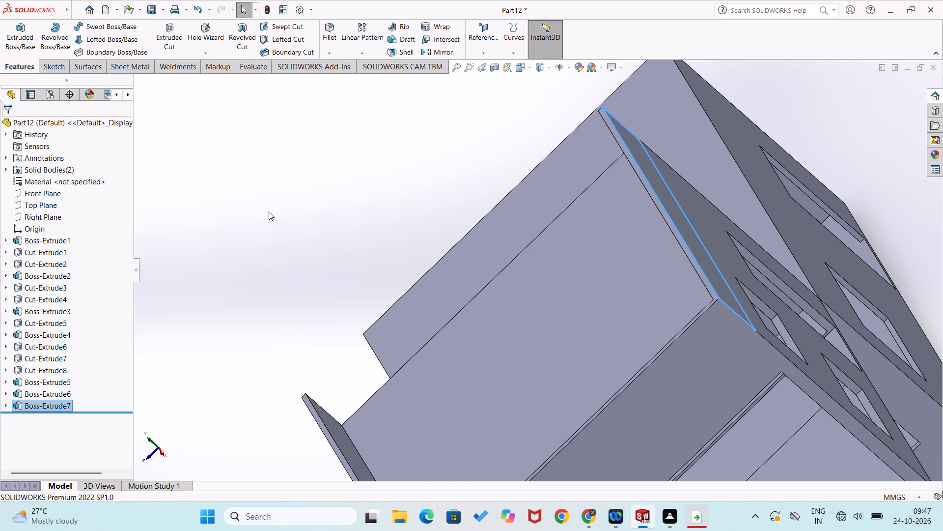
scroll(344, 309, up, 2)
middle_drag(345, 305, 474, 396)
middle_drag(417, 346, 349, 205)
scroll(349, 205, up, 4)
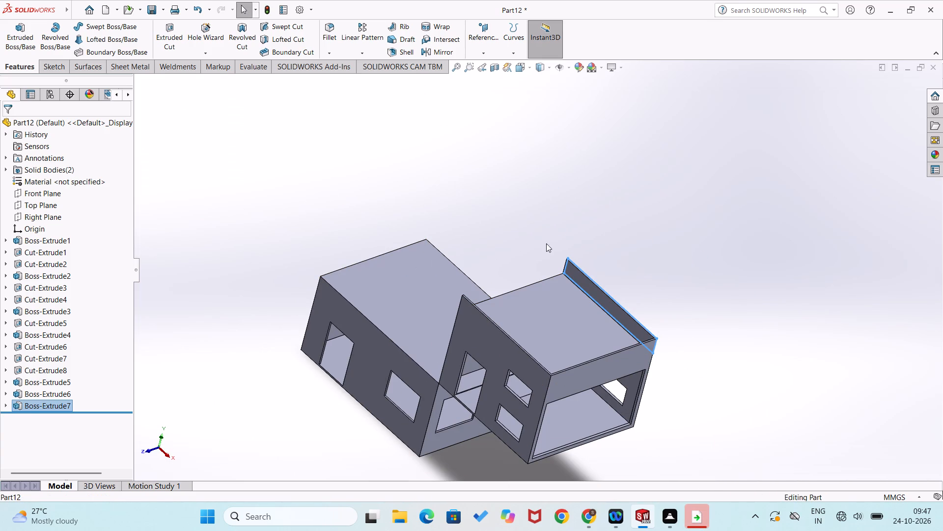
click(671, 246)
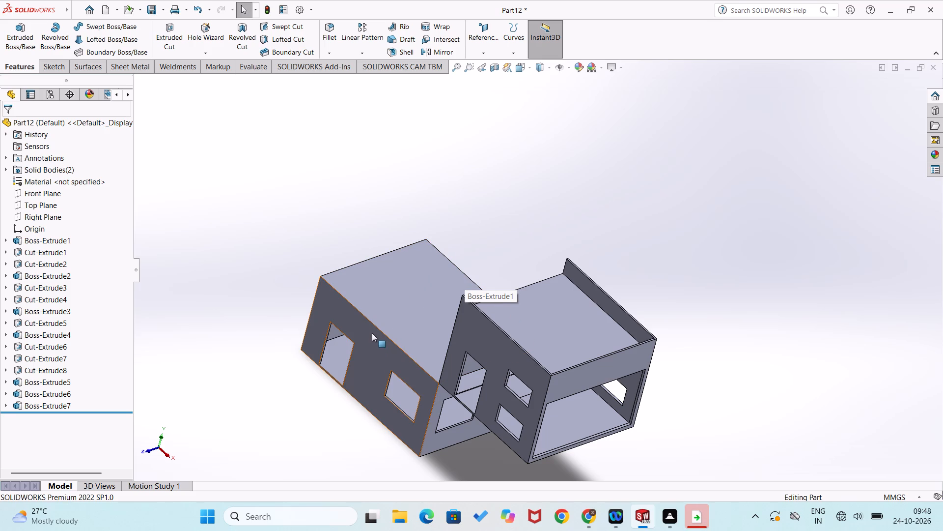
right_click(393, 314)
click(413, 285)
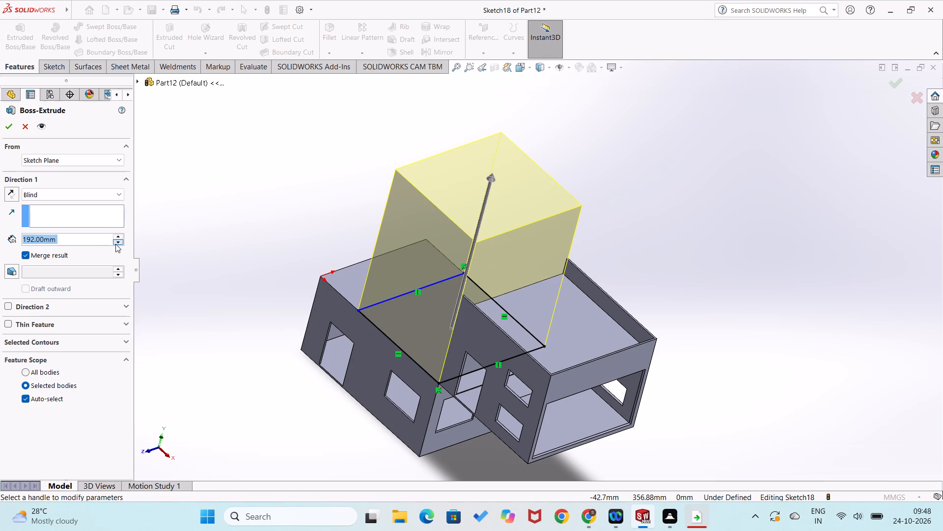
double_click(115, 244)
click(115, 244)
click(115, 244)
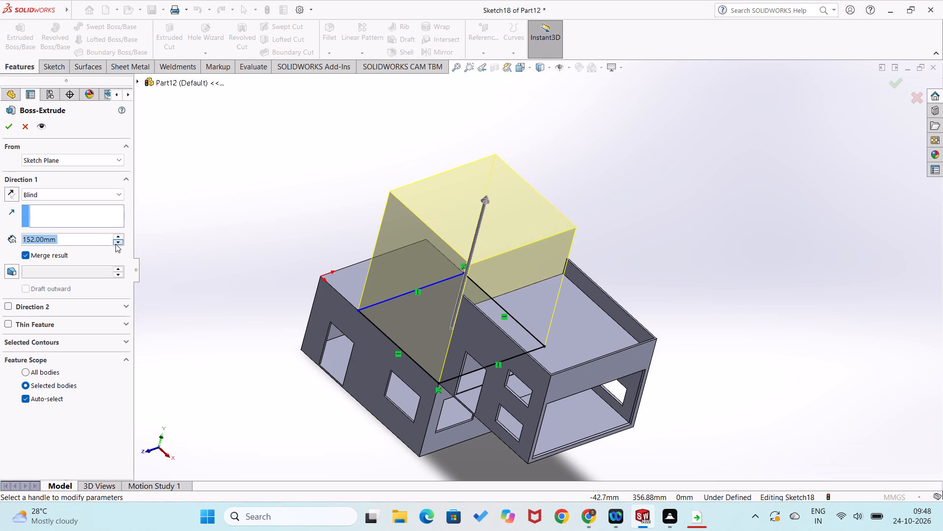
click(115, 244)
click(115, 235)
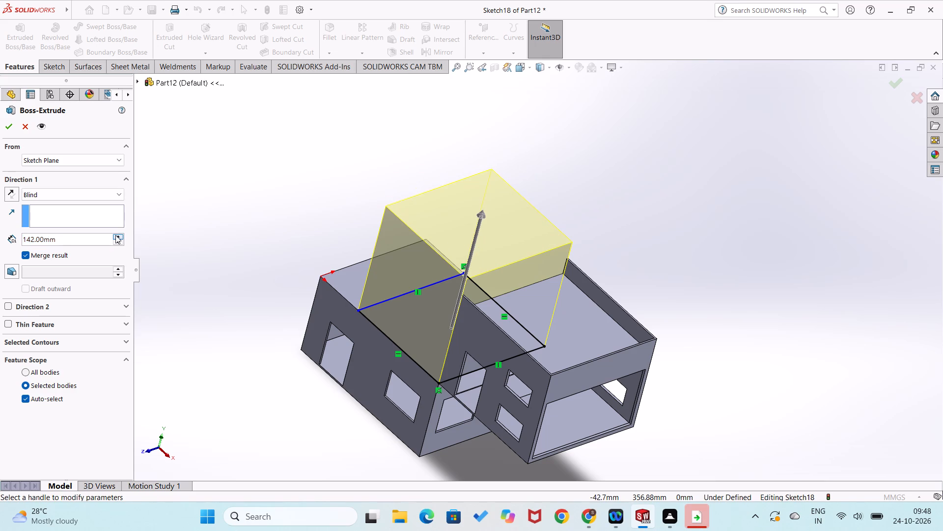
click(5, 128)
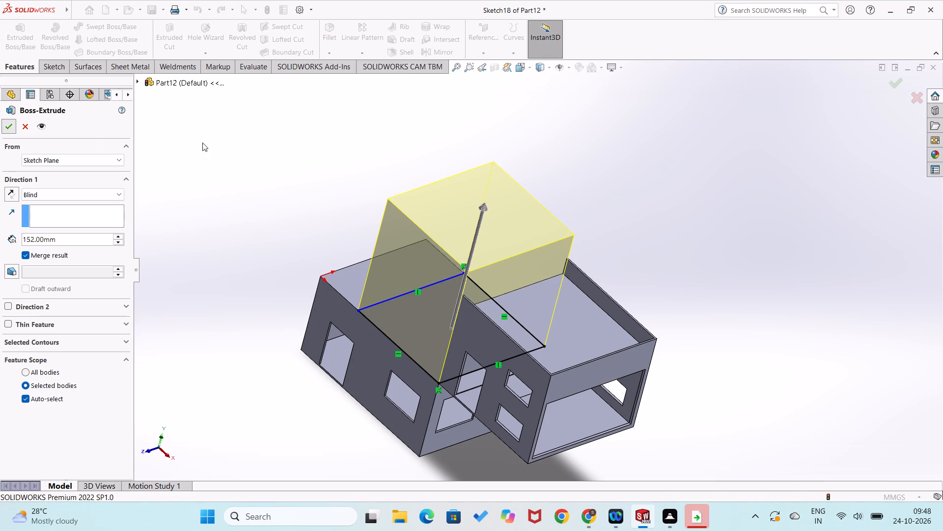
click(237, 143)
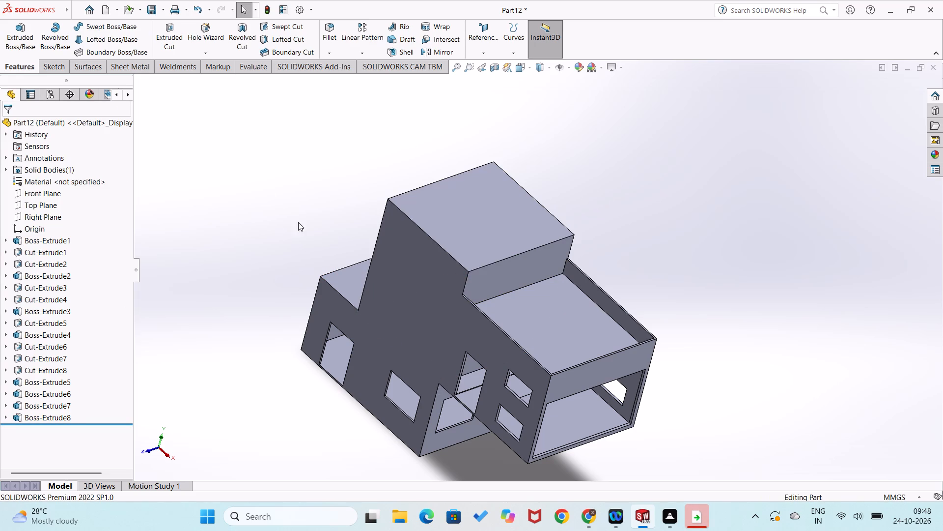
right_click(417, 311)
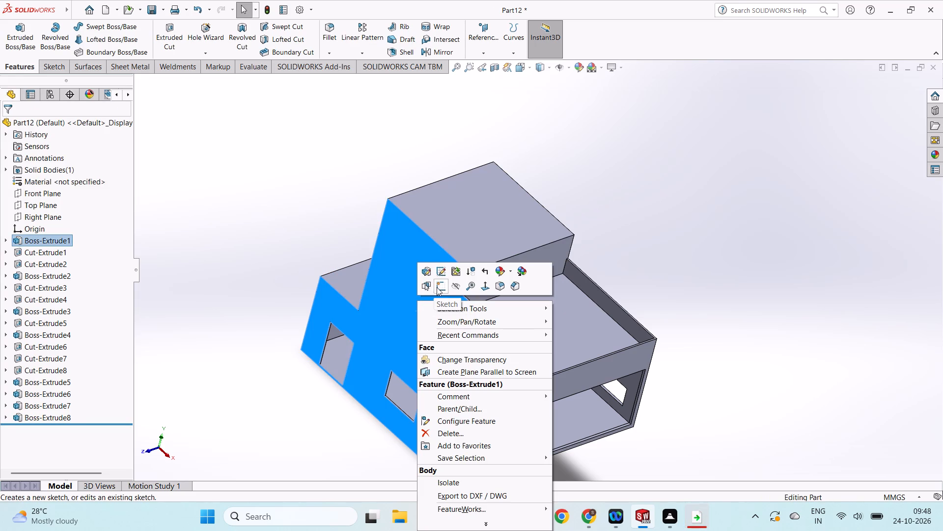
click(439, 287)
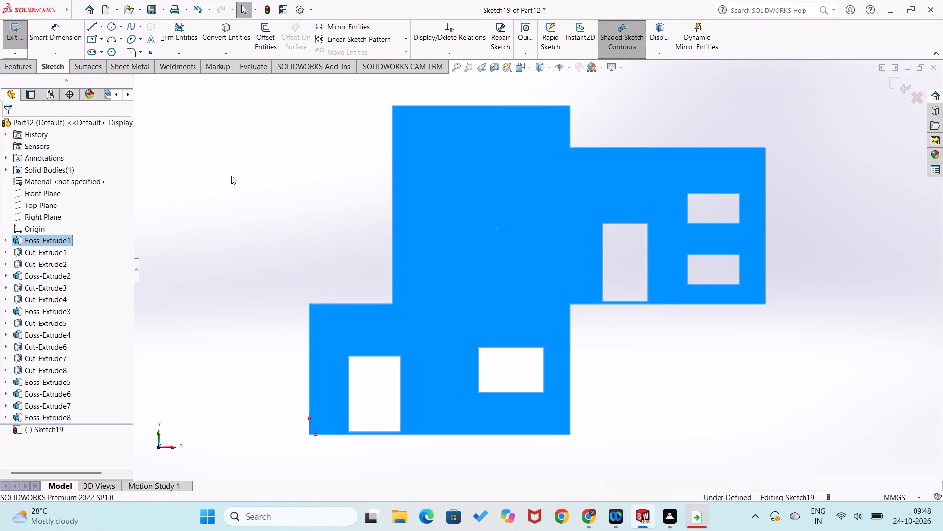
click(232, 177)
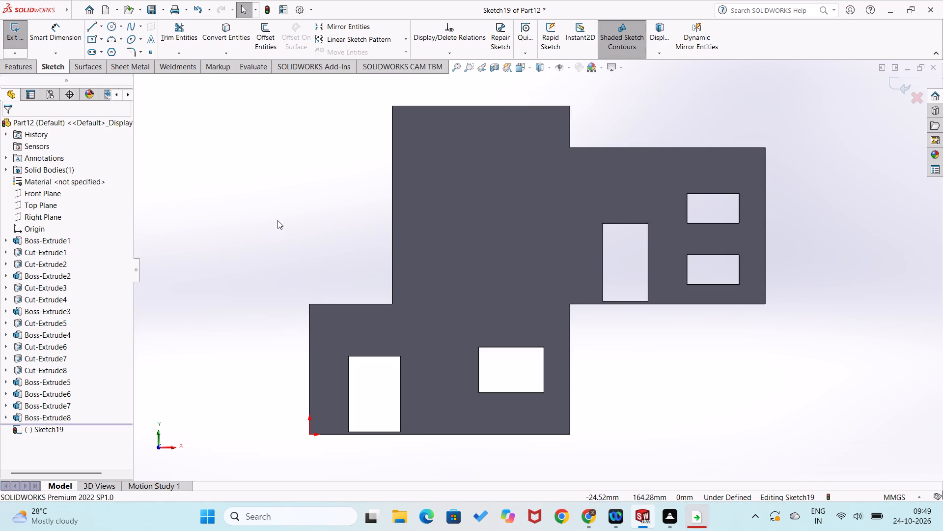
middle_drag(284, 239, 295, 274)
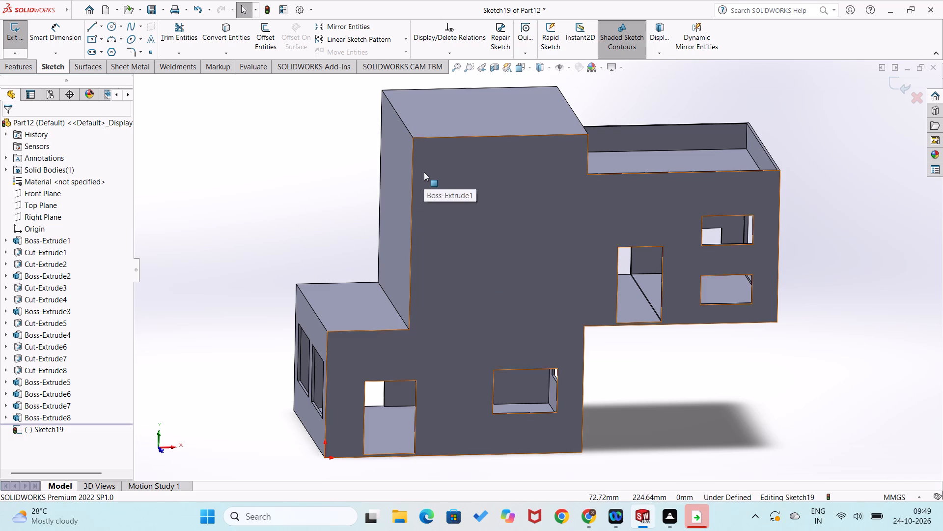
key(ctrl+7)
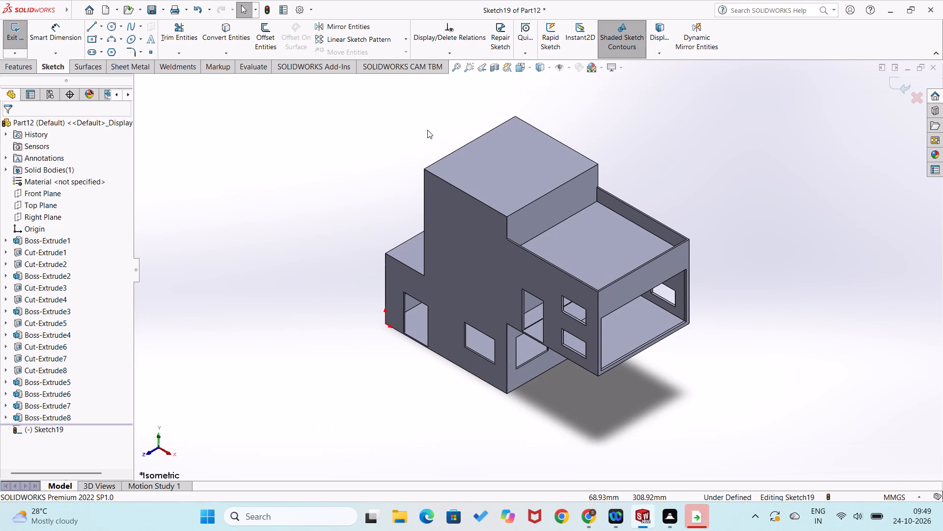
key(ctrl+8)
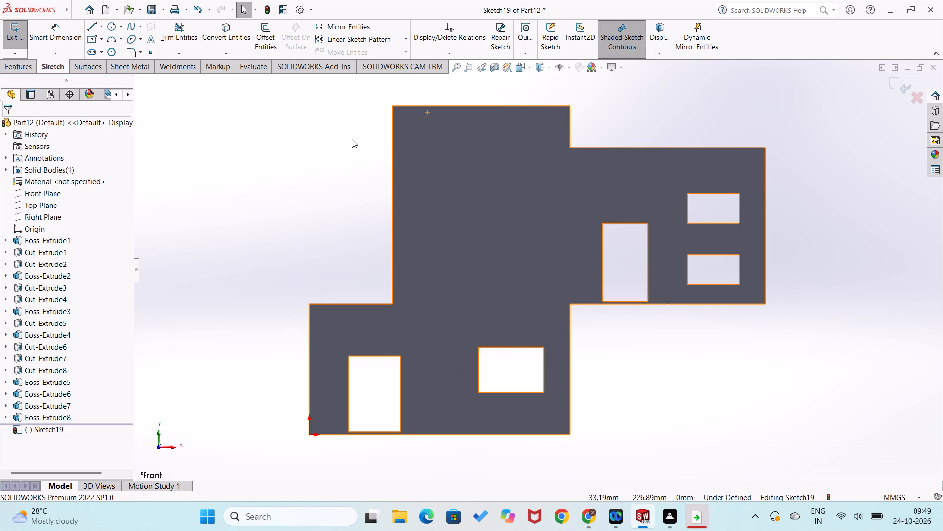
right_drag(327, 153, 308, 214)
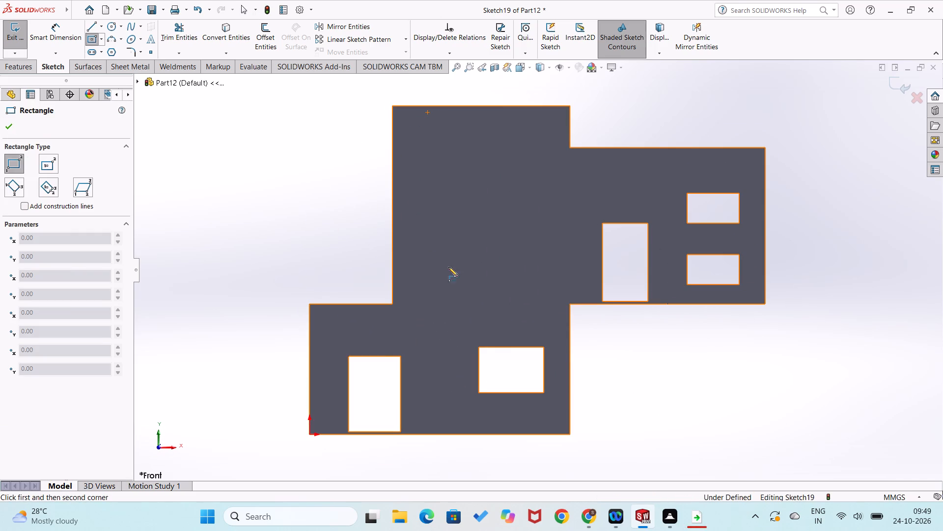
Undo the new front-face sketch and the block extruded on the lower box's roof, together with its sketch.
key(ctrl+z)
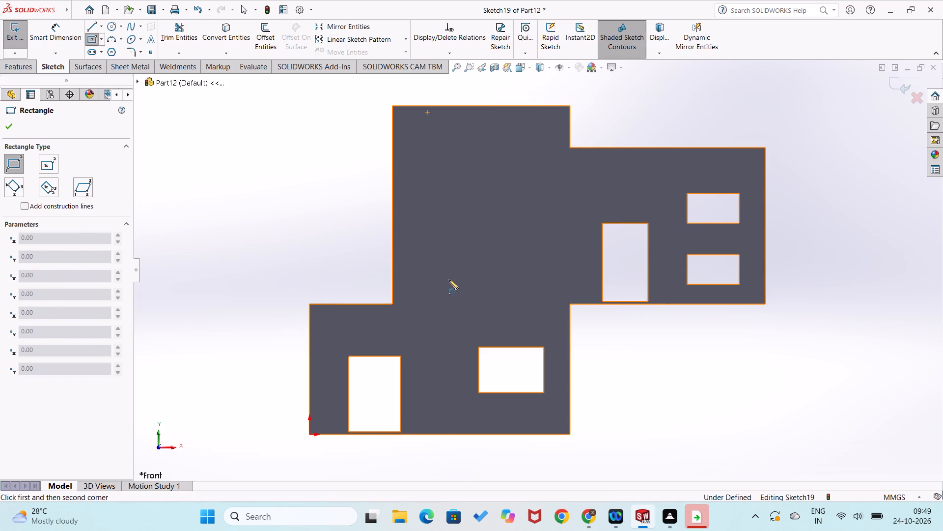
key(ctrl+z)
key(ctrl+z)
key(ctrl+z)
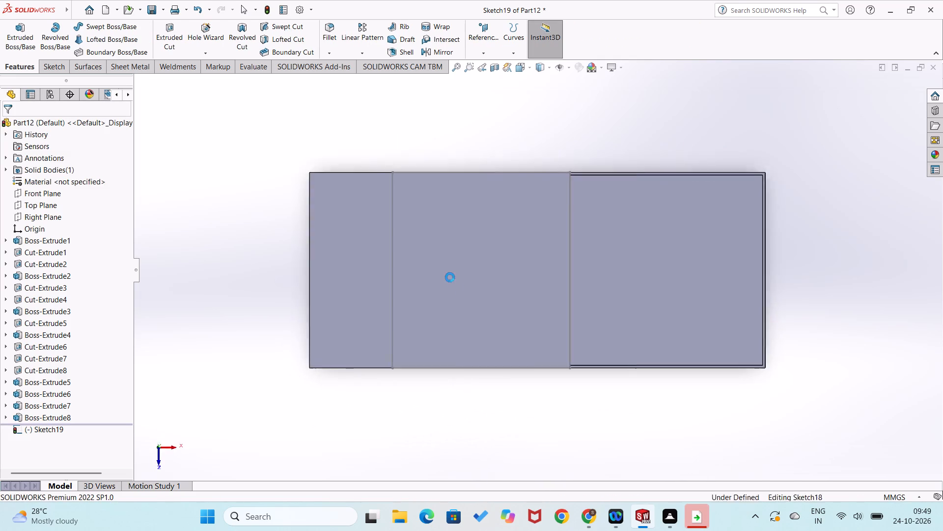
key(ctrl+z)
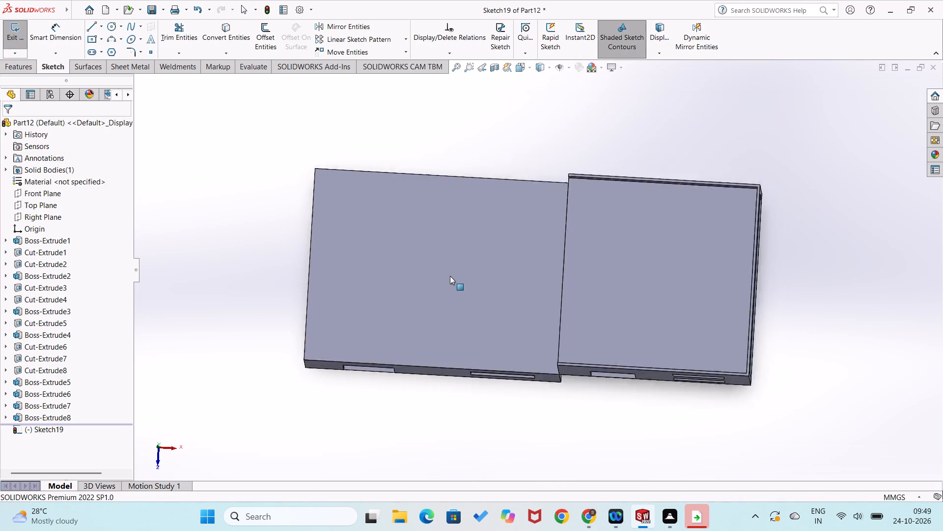
On the lower box's roof, sketch a corner rectangle about 169 by 150 mm from the outer rear corner across the full depth.
right_click(395, 295)
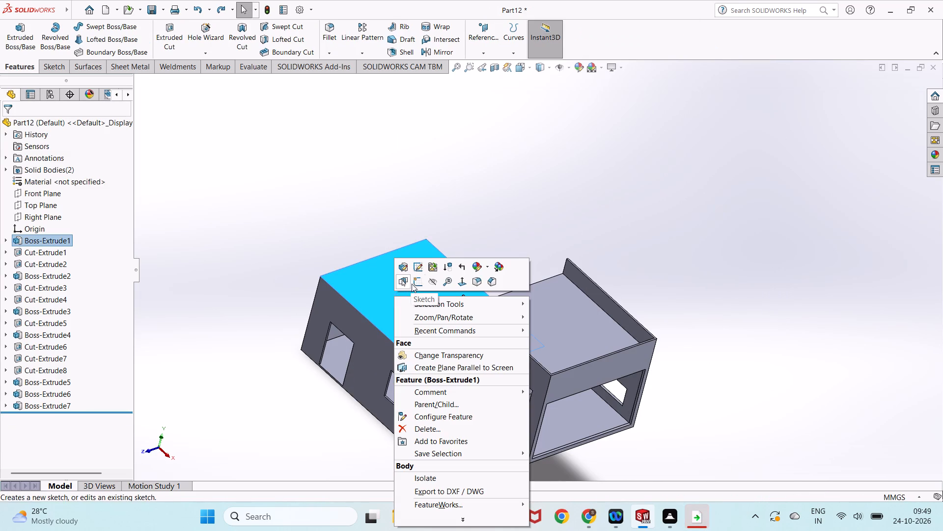
click(418, 282)
right_drag(205, 176, 177, 304)
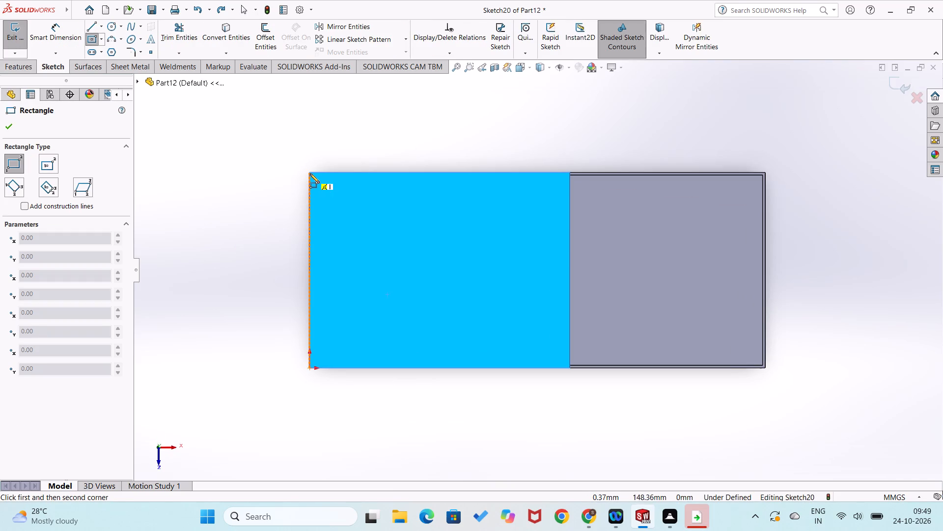
click(310, 173)
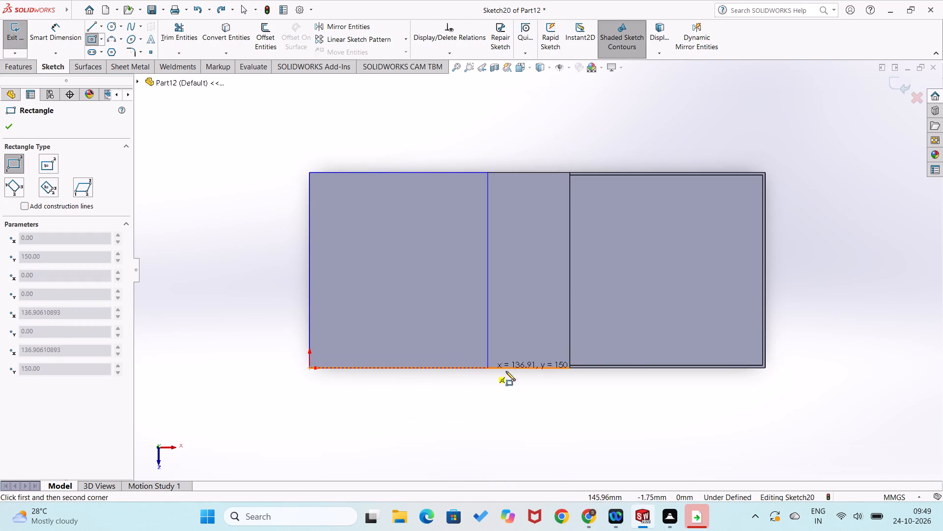
click(529, 367)
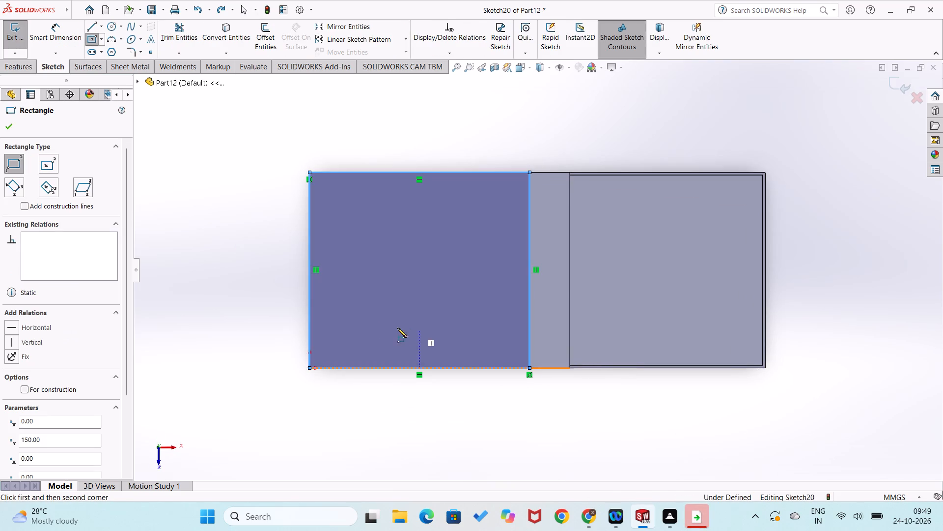
Dimension the roof rectangle's length along the rear edge as 170 mm.
right_drag(243, 281, 227, 100)
click(370, 175)
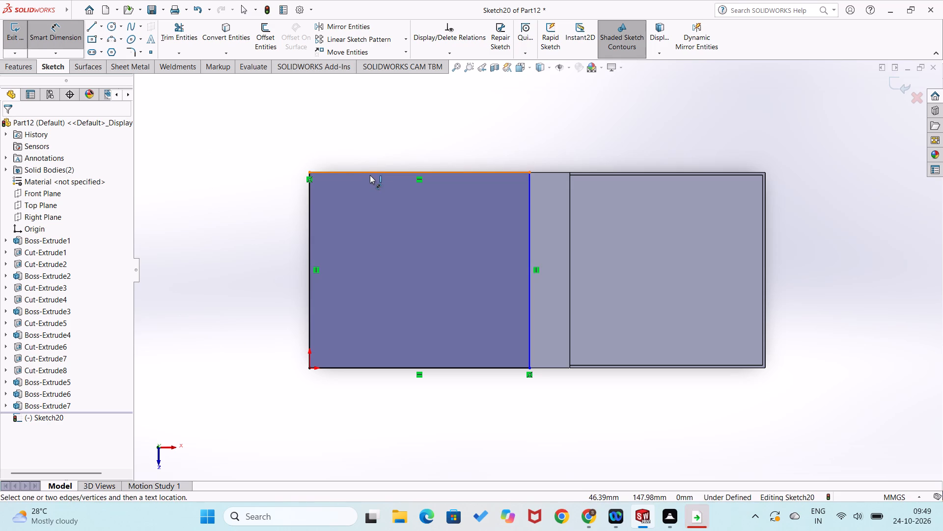
click(369, 151)
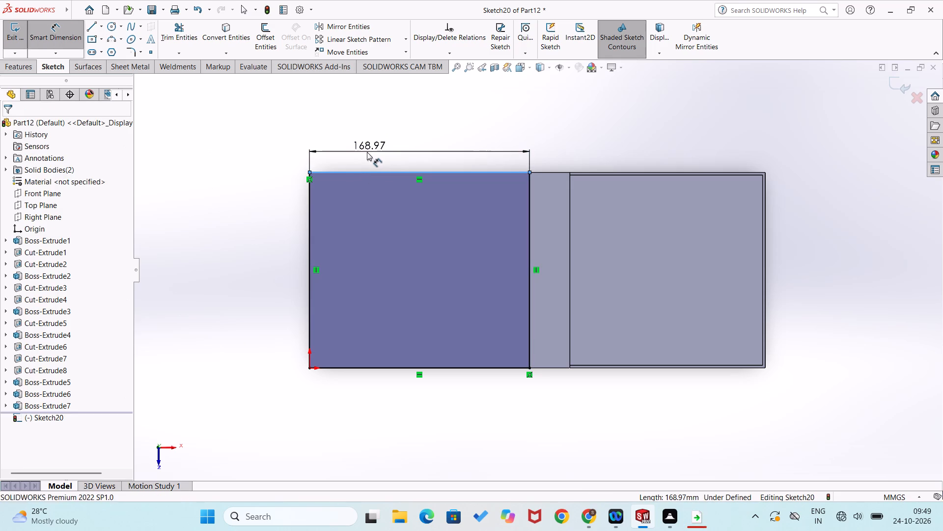
text(170)
key(Return)
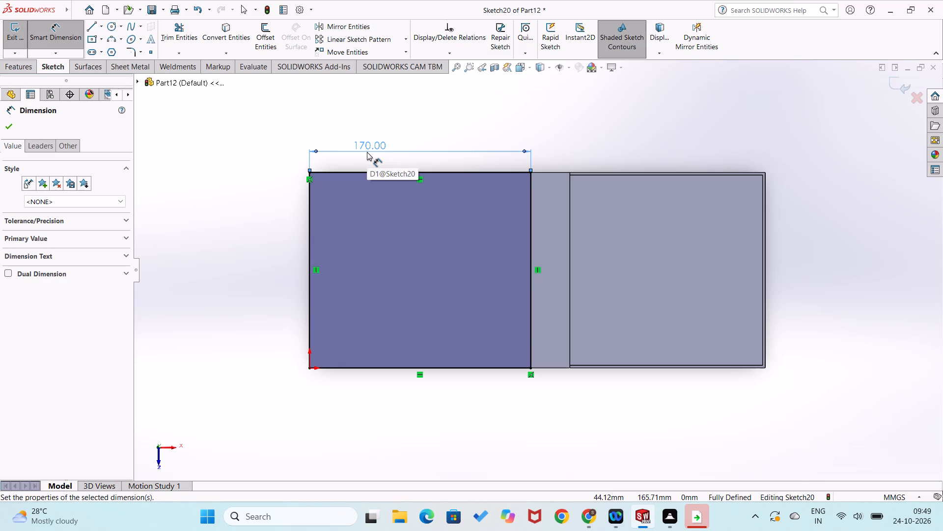
click(274, 259)
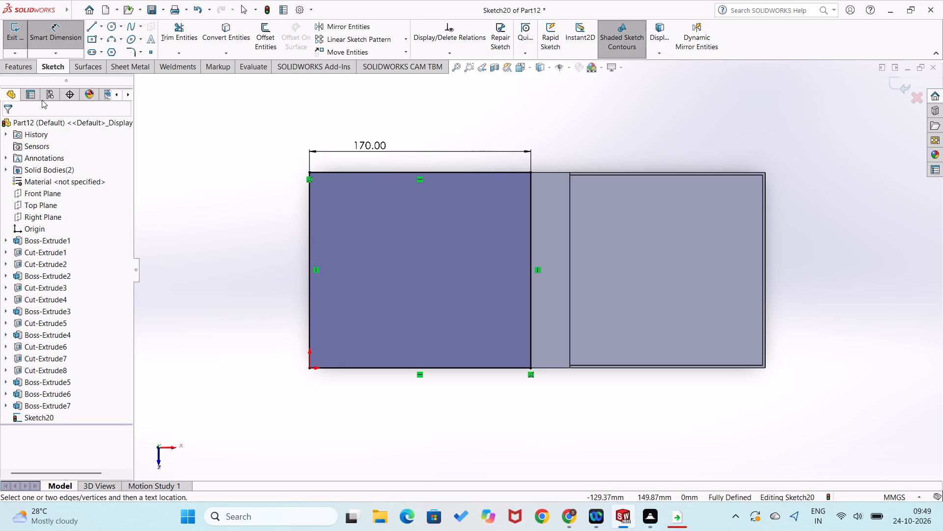
Extrude the 170 mm roof rectangle upward blind 132 mm, merged with the lower box.
click(26, 68)
click(20, 39)
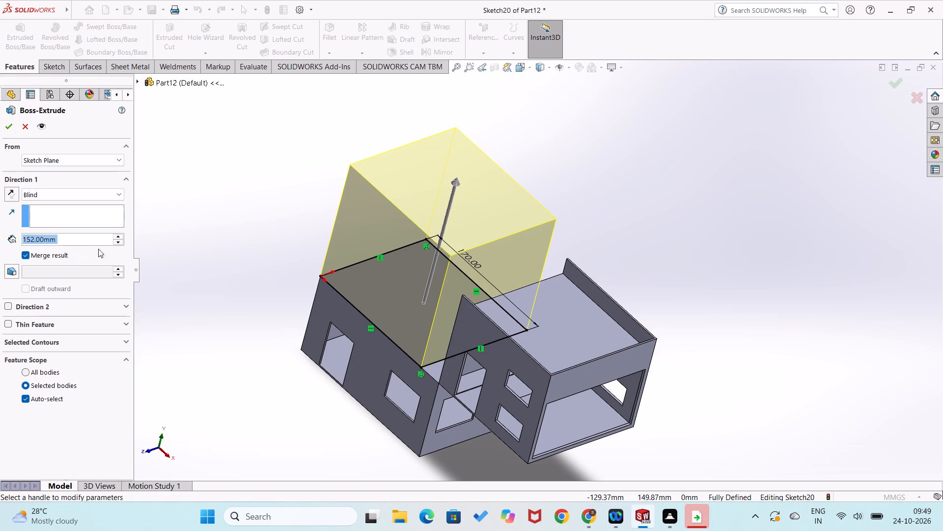
double_click(117, 241)
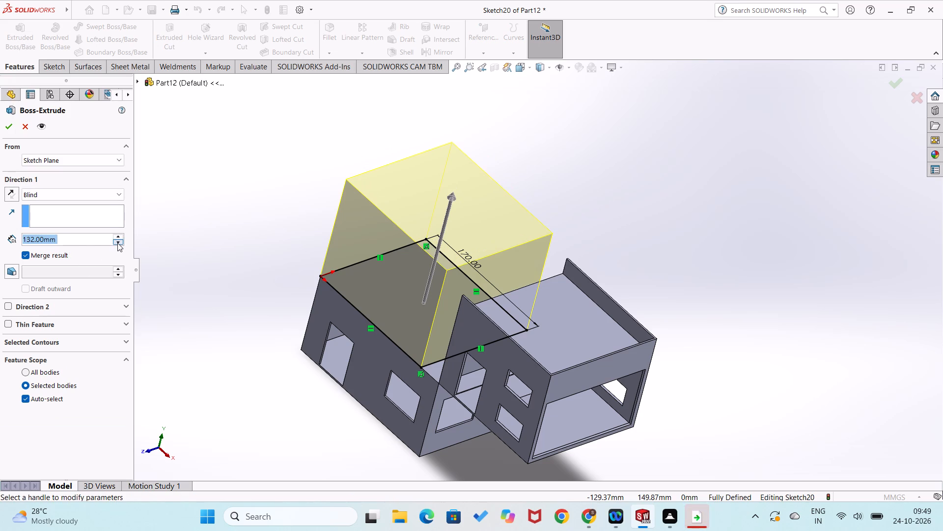
middle_drag(235, 363, 276, 334)
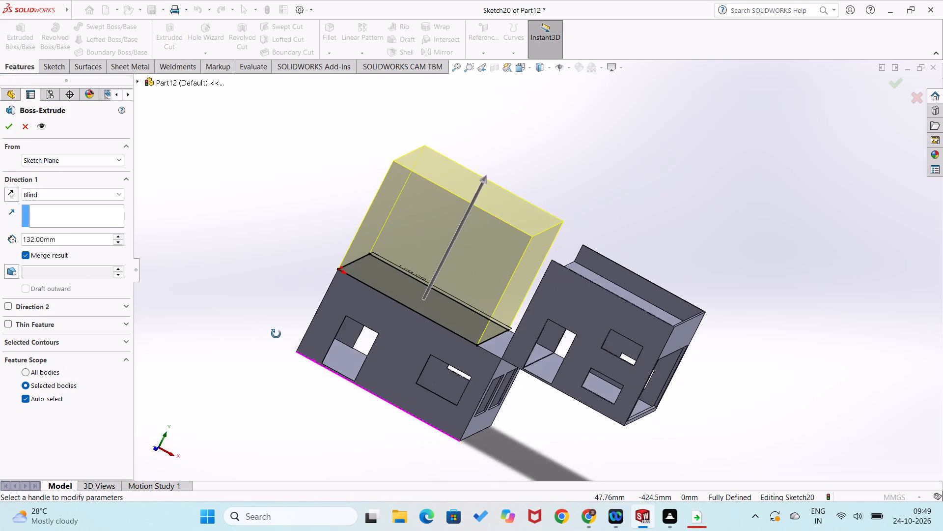
middle_drag(276, 334, 282, 349)
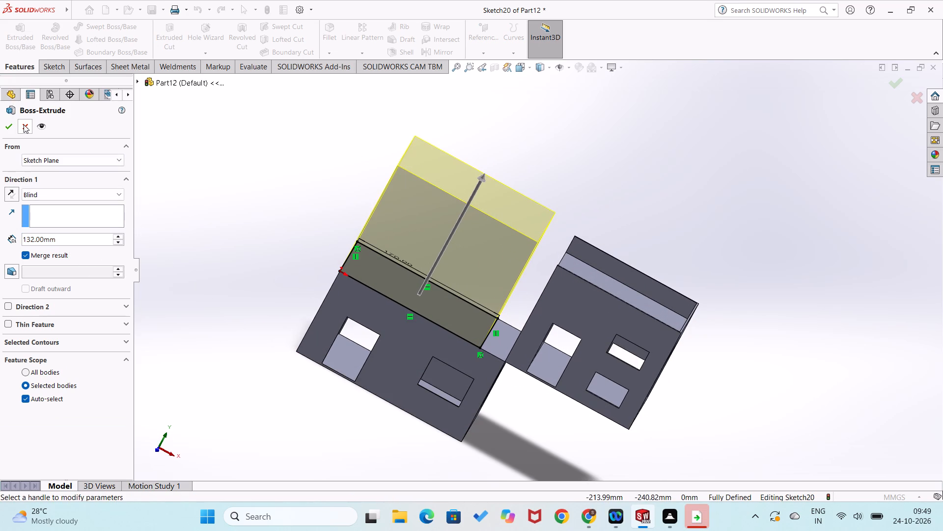
click(10, 126)
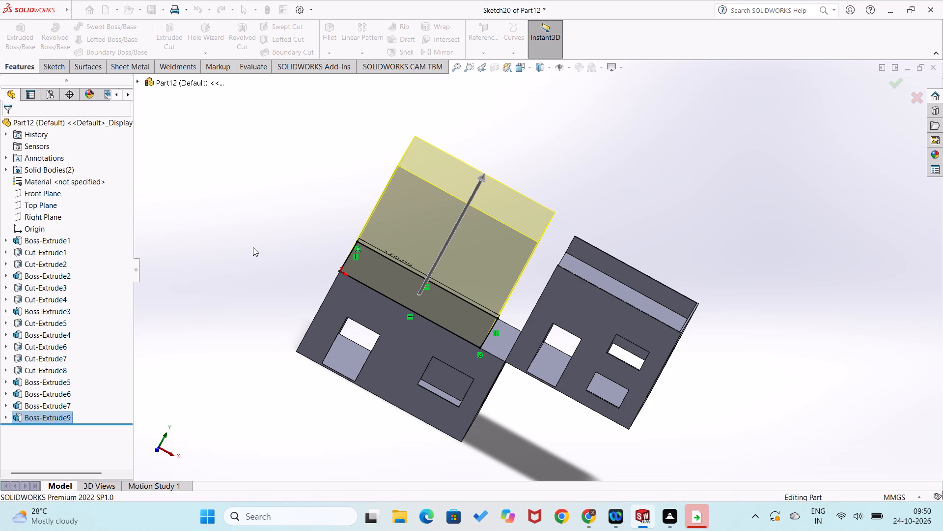
click(254, 247)
Start a sketch on the taller block's front face and draw a corner rectangle about 60 by 37 mm near the step edge.
right_click(448, 283)
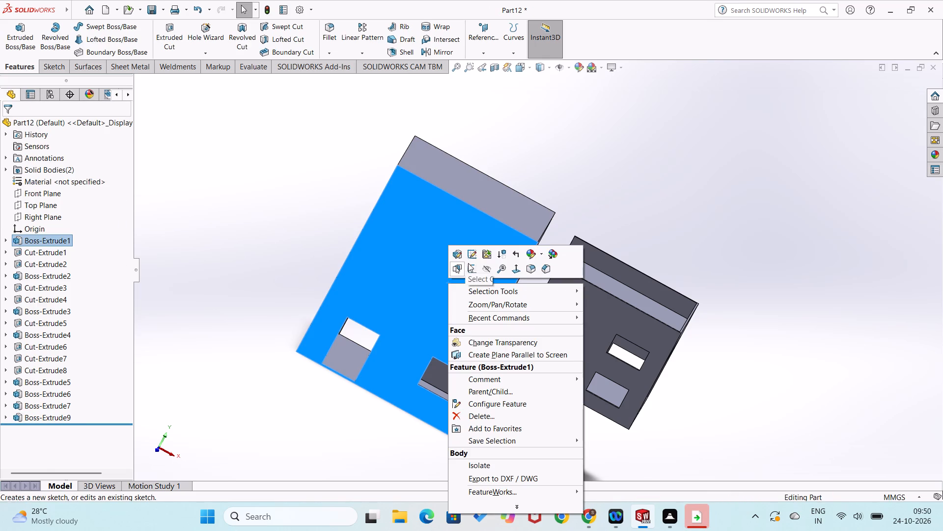
click(475, 269)
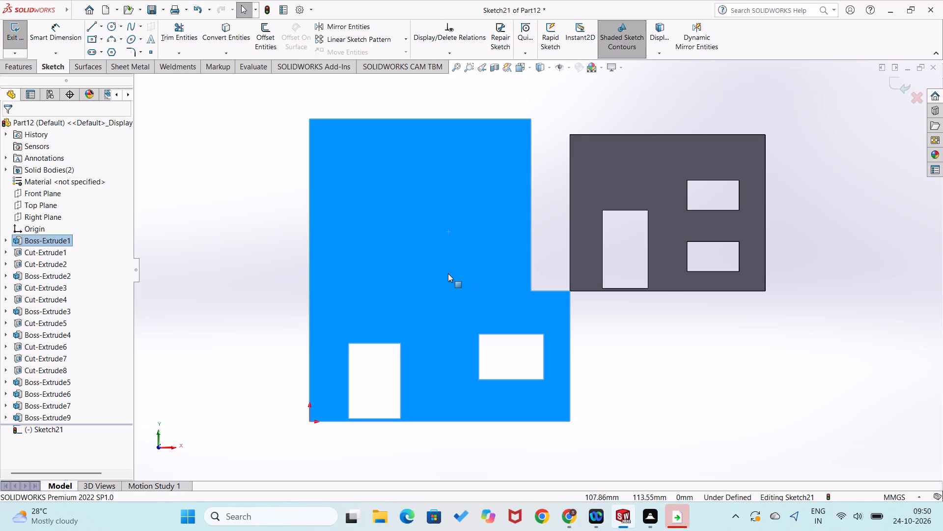
right_drag(244, 252, 202, 349)
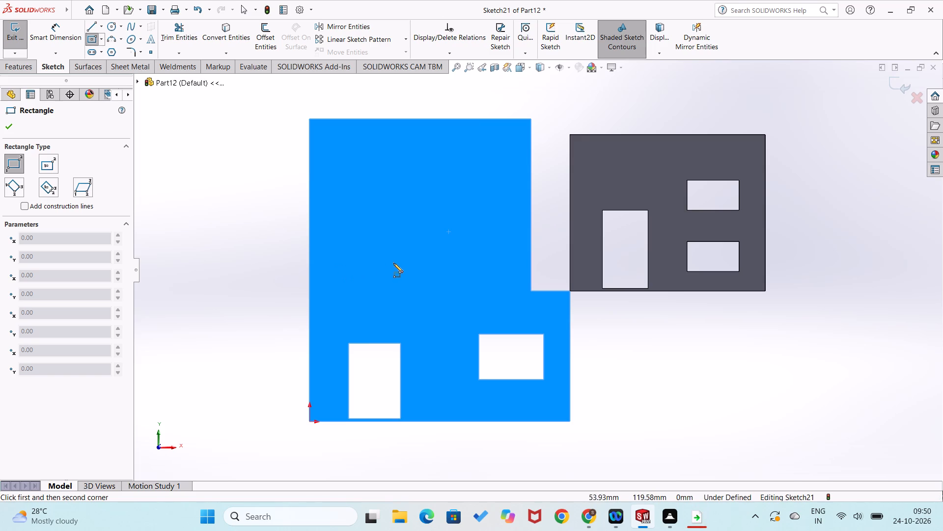
click(511, 270)
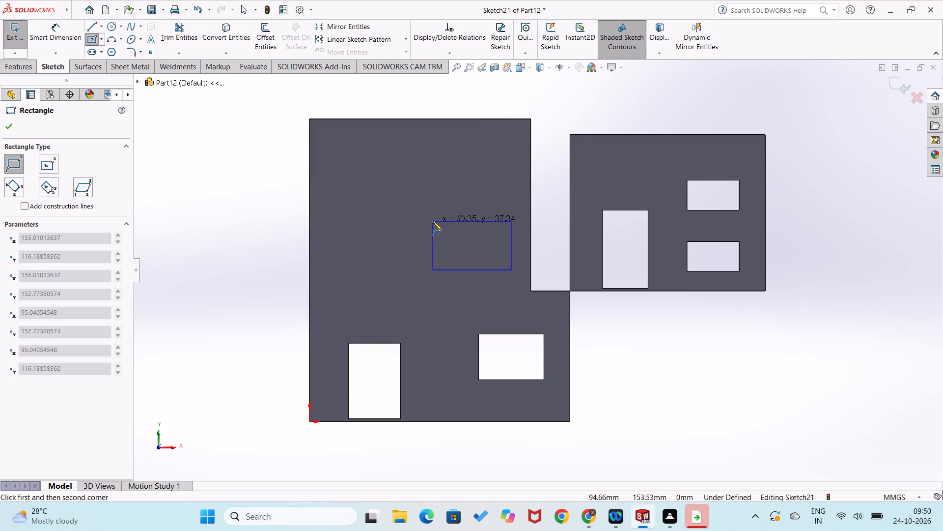
click(432, 221)
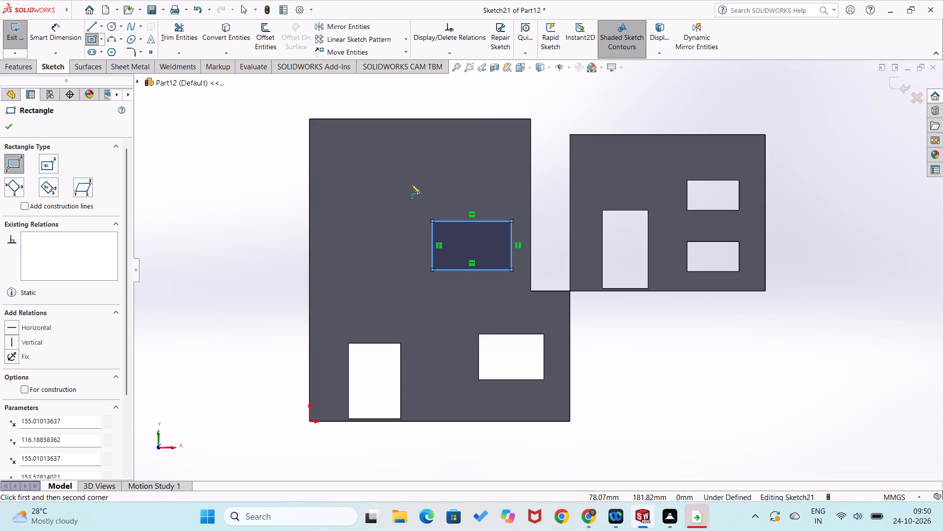
Sketch a second corner rectangle about 66 by 38 mm near the front face's upper outer corner.
click(411, 184)
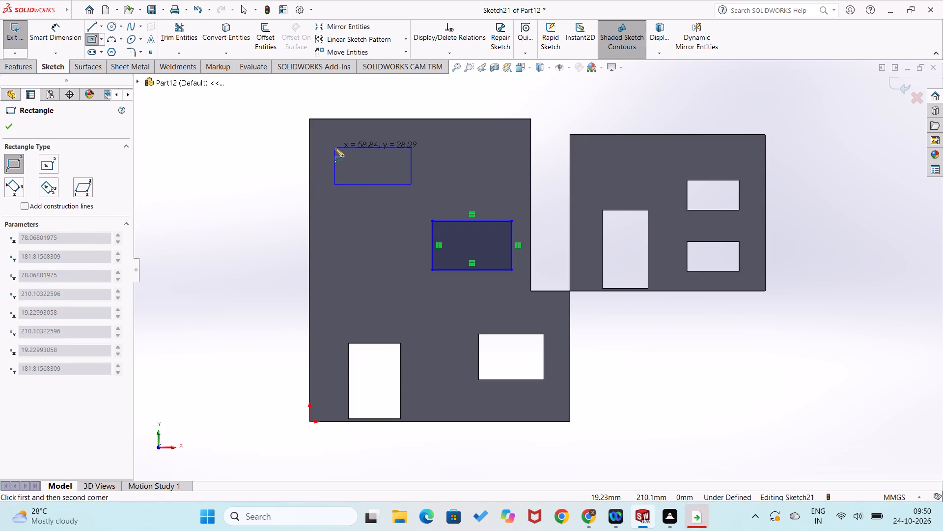
key(Escape)
right_drag(271, 177, 248, 257)
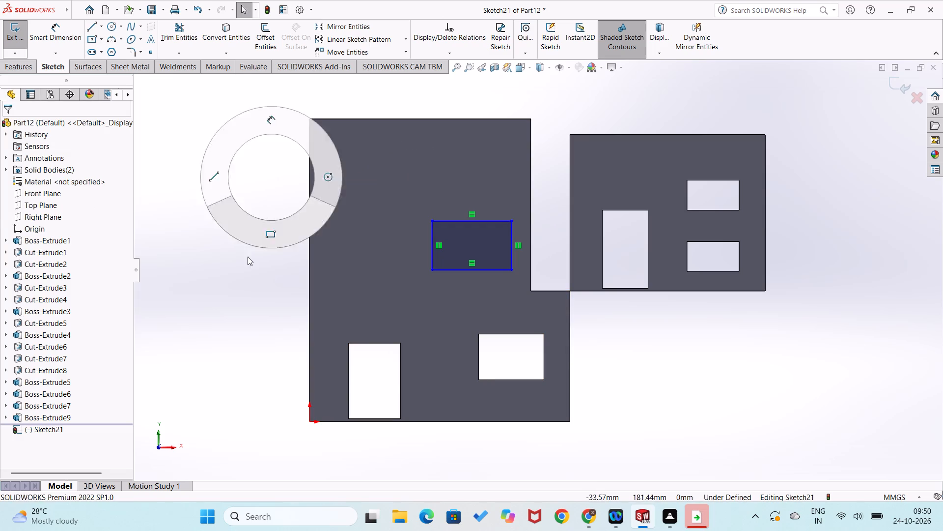
right_drag(248, 257, 244, 272)
click(328, 141)
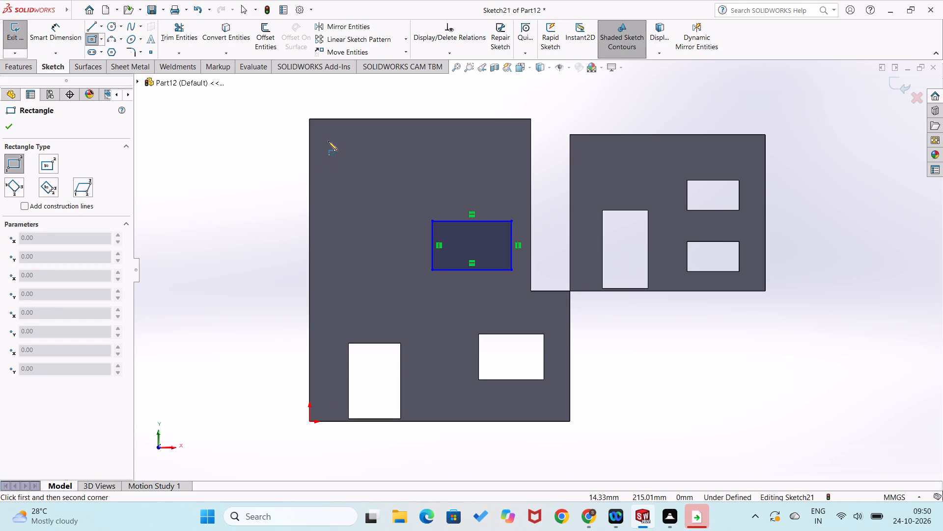
click(415, 191)
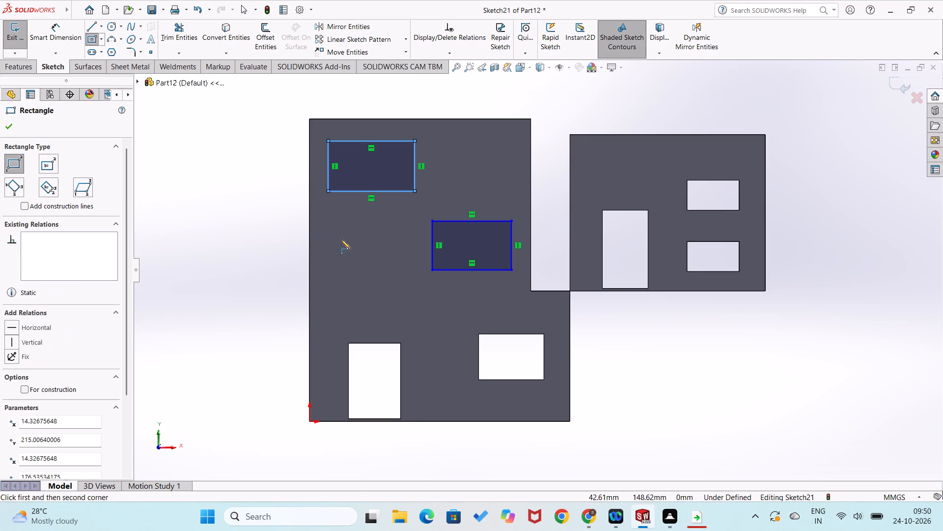
Dimension the upper rectangle's vertical distance from the front face's top outer corner as 15 mm.
right_drag(275, 269, 259, 191)
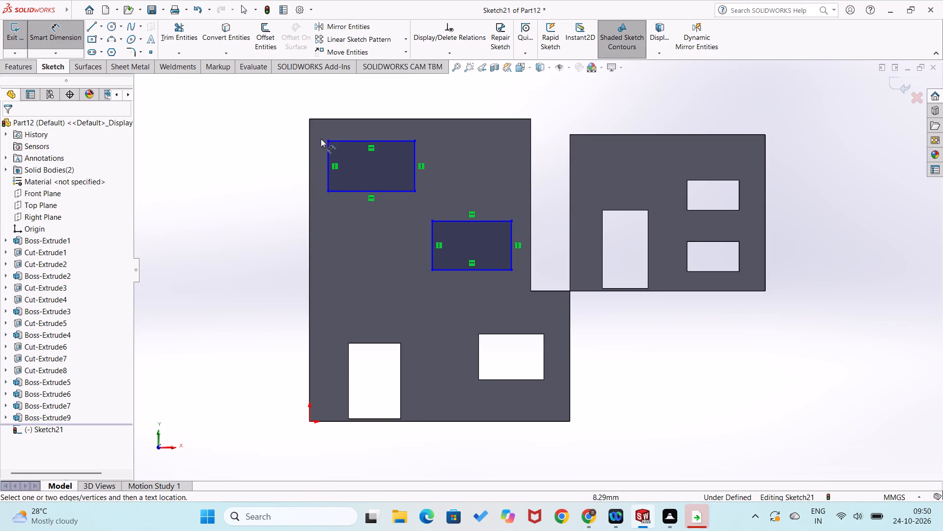
click(326, 139)
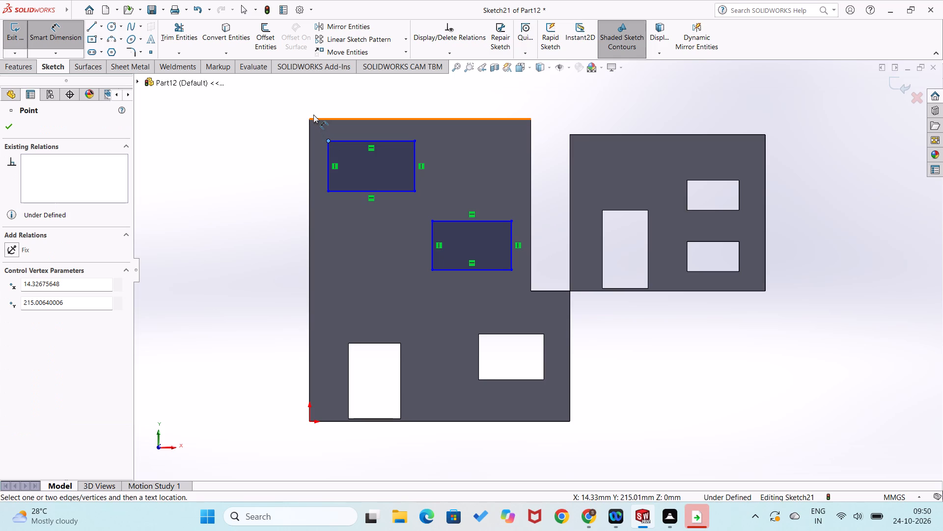
click(310, 119)
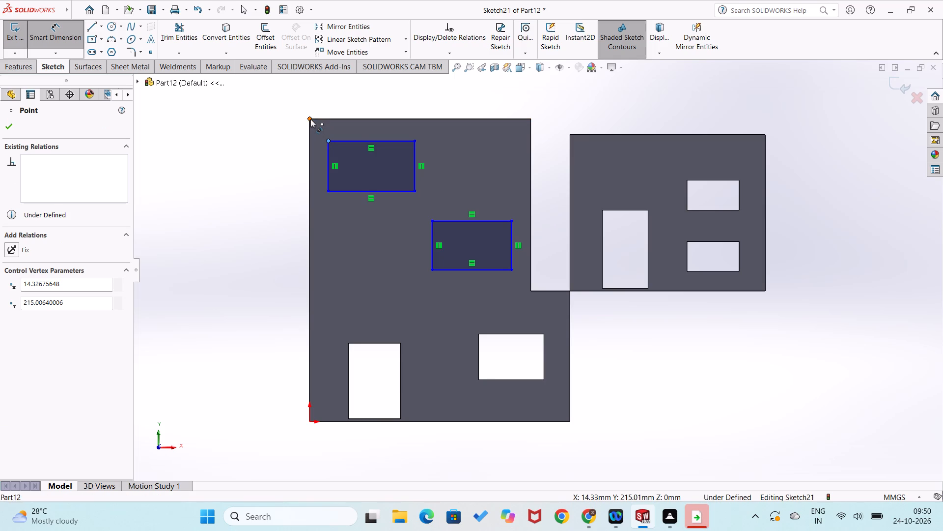
click(294, 131)
text(158)
key(Return)
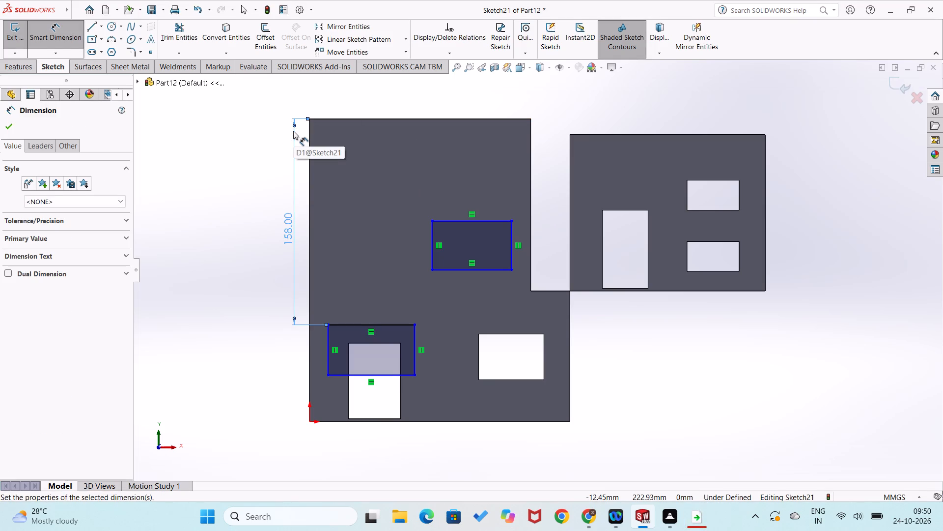
key(ctrl+z)
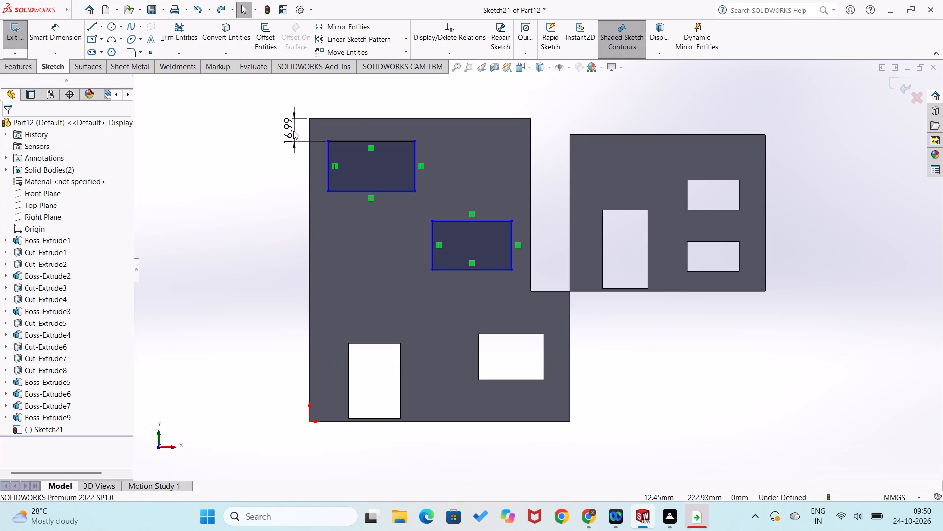
double_click(293, 131)
text(15)
key(Return)
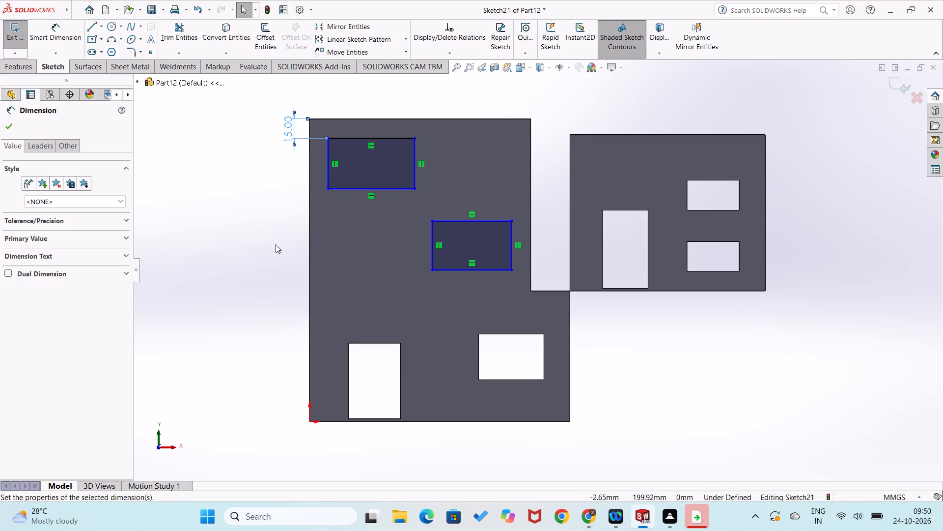
click(237, 212)
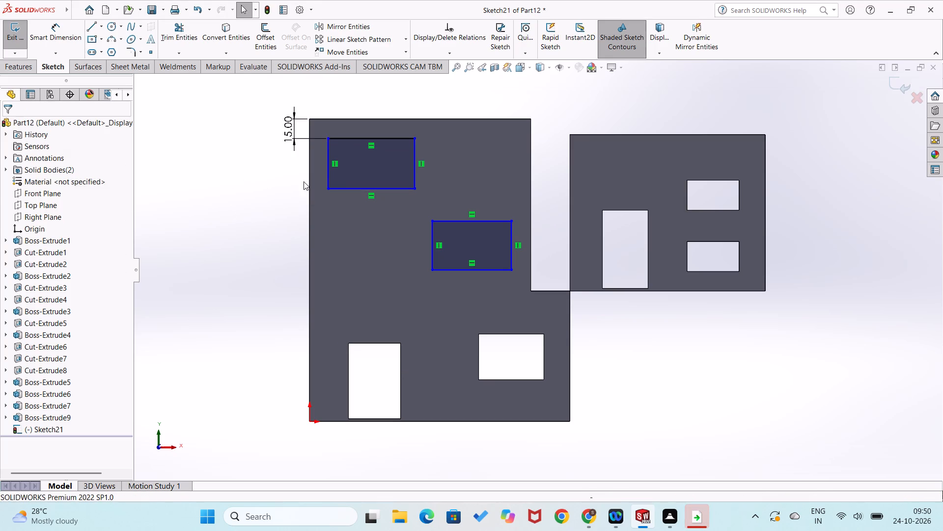
Dimension the upper rectangle as 40 mm high and 70 mm wide.
click(328, 179)
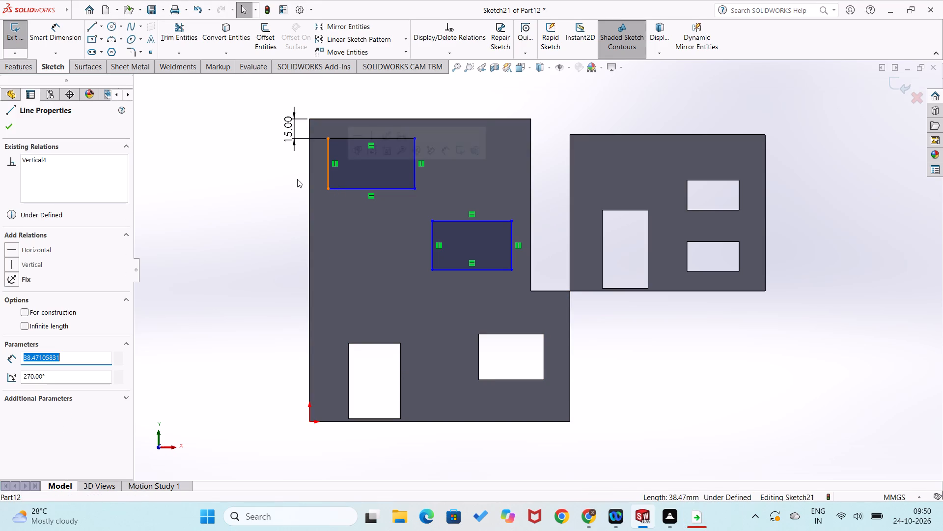
right_drag(257, 223, 253, 156)
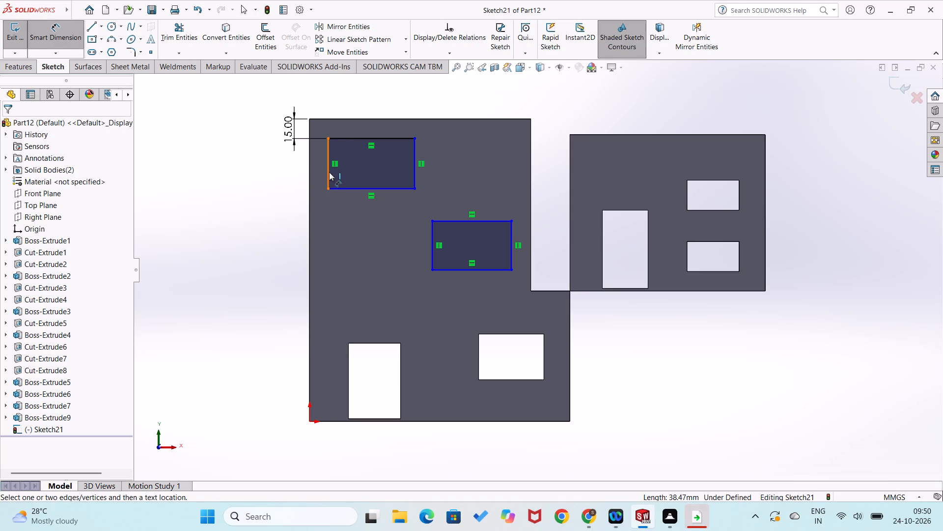
click(329, 172)
click(303, 176)
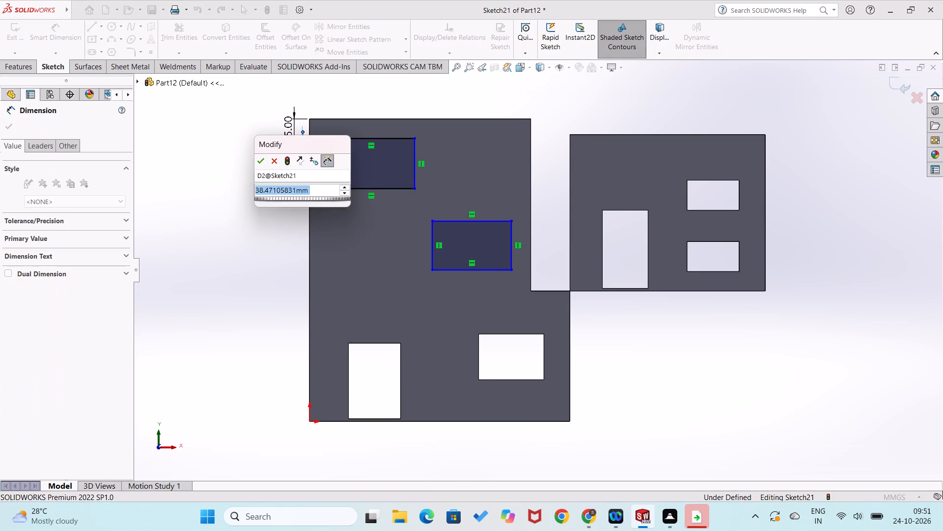
text(40)
key(Return)
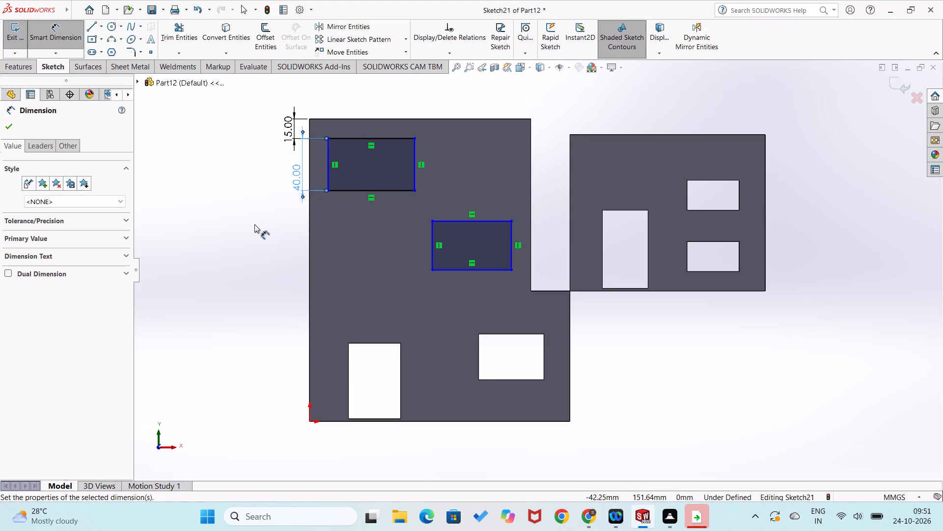
click(254, 226)
click(341, 191)
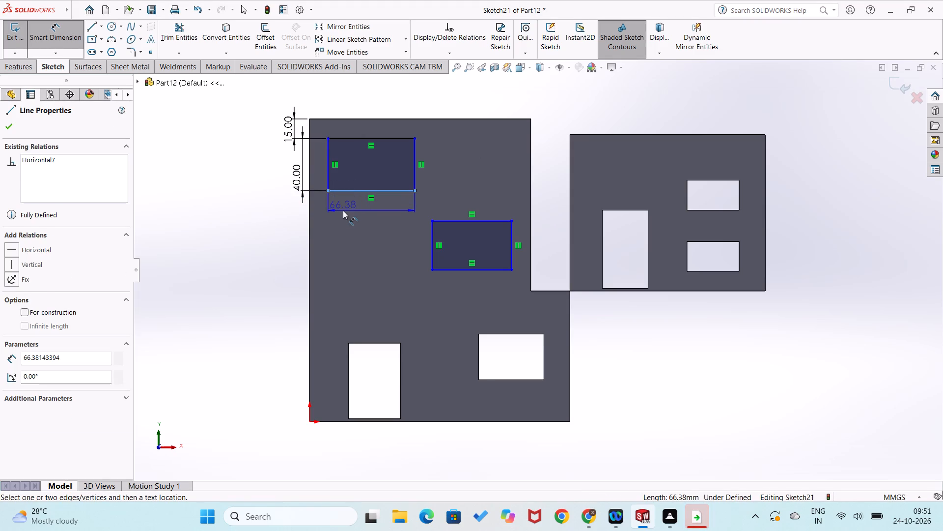
click(343, 210)
text(70)
key(Return)
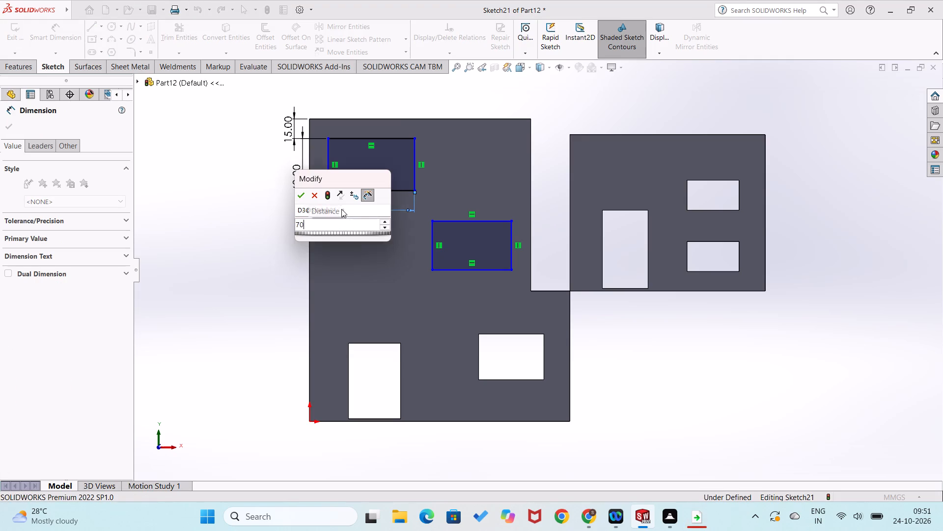
click(275, 261)
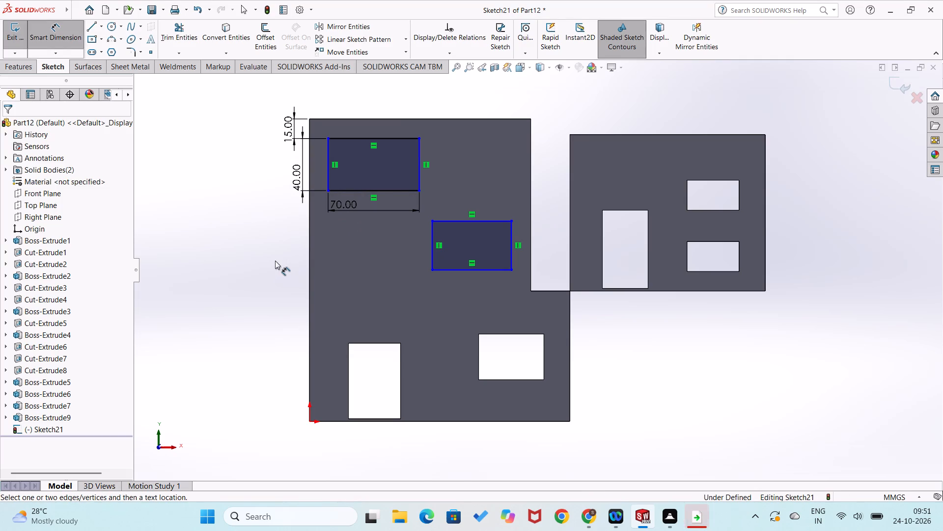
Dimension the upper rectangle's distance from the front face's outer vertical edge as 13 mm.
click(328, 177)
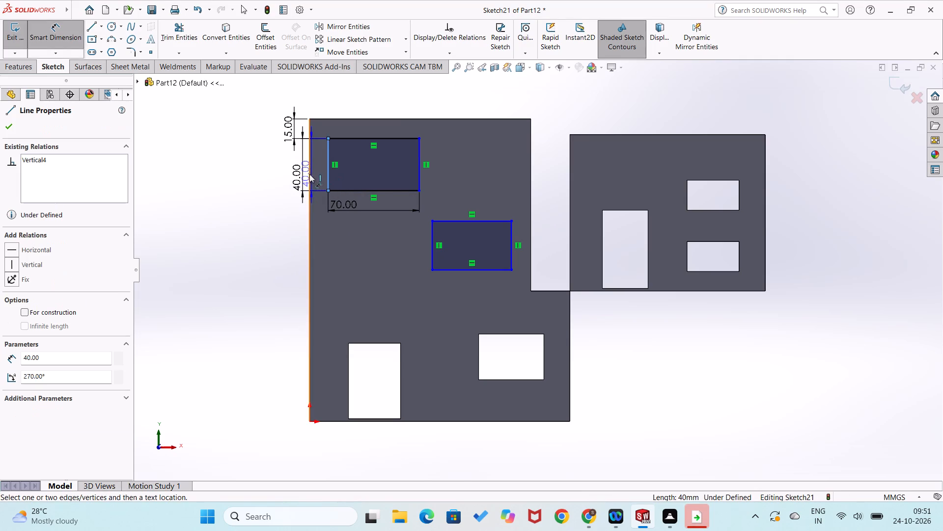
click(310, 177)
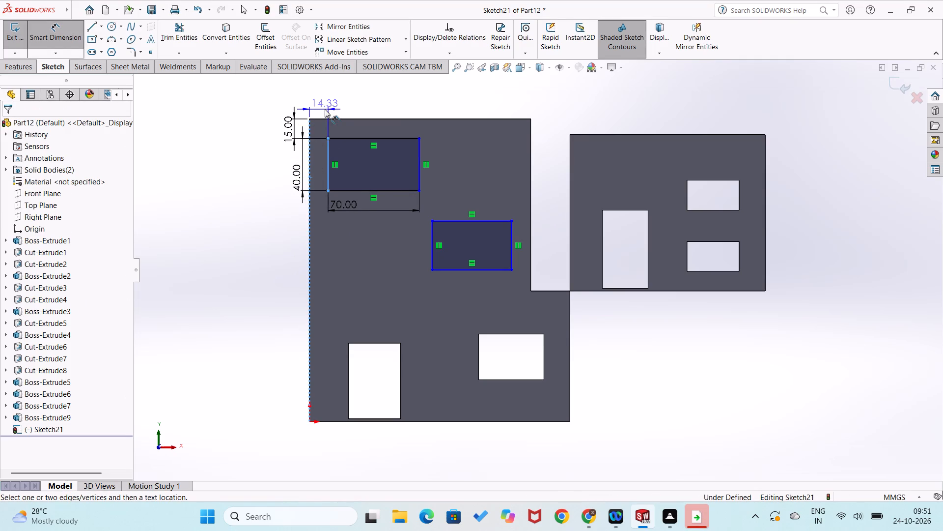
click(325, 108)
text(13)
key(Return)
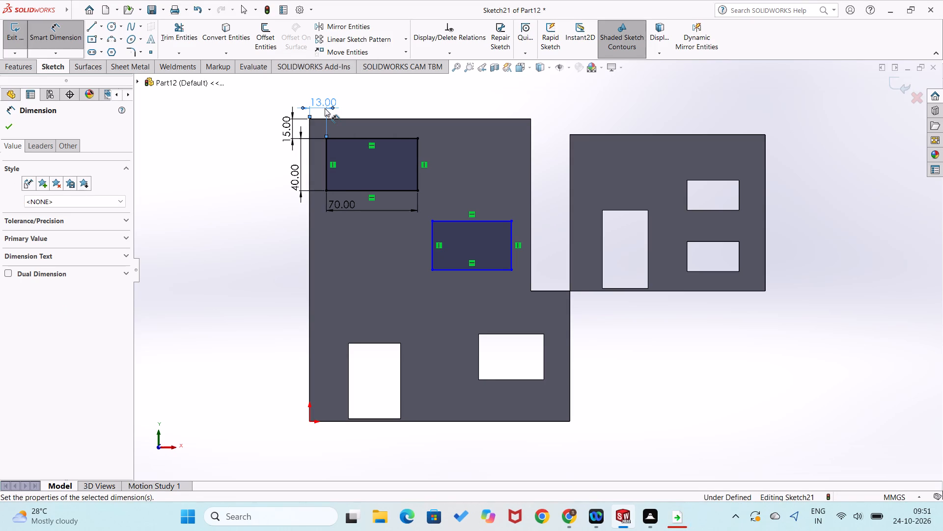
click(198, 280)
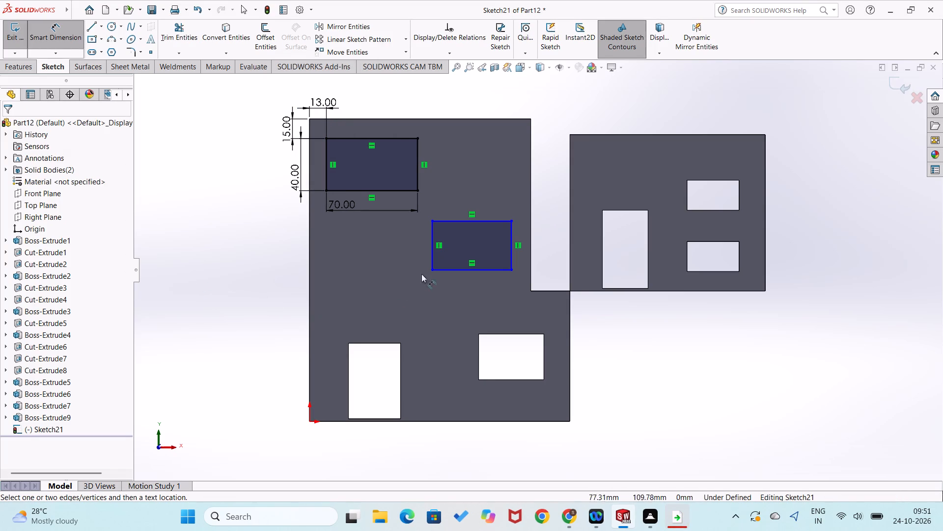
Dimension the lower rectangle's distance from the upper storey's vertical edge facing the side block as 15 mm.
click(510, 261)
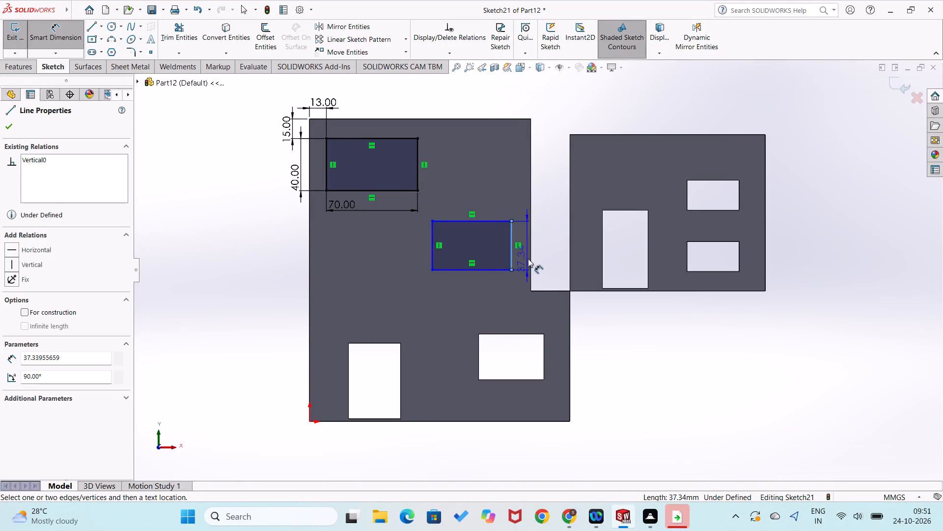
click(531, 259)
click(522, 282)
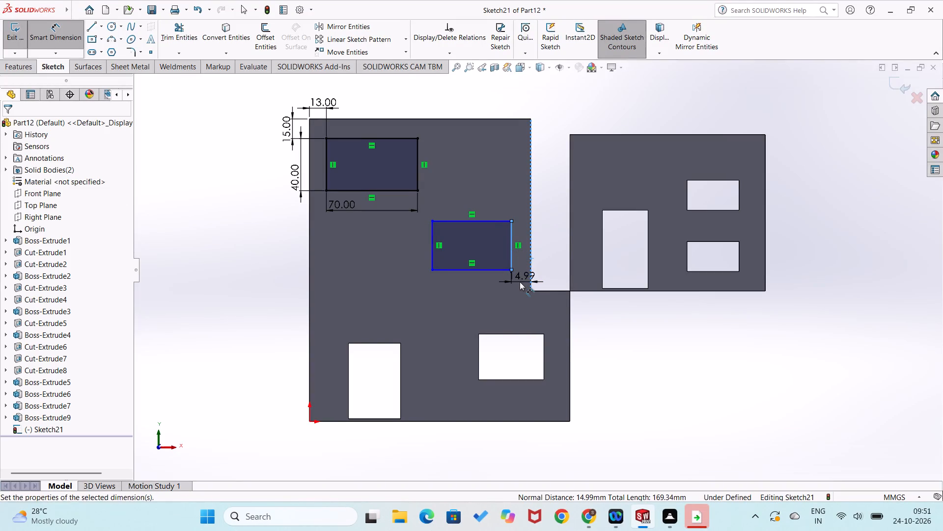
text(15)
key(Return)
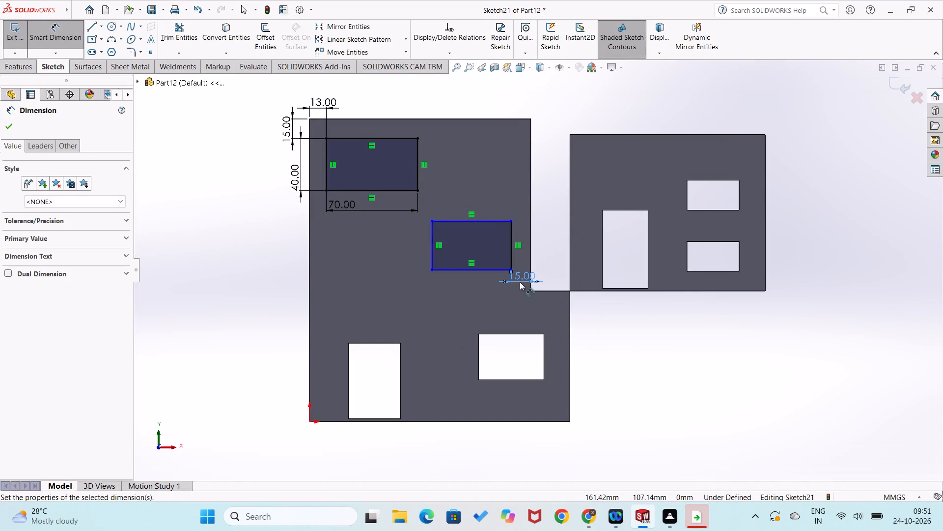
Dimension the lower rectangle on the upper storey's front face as 65 mm wide and 40 mm high.
click(549, 241)
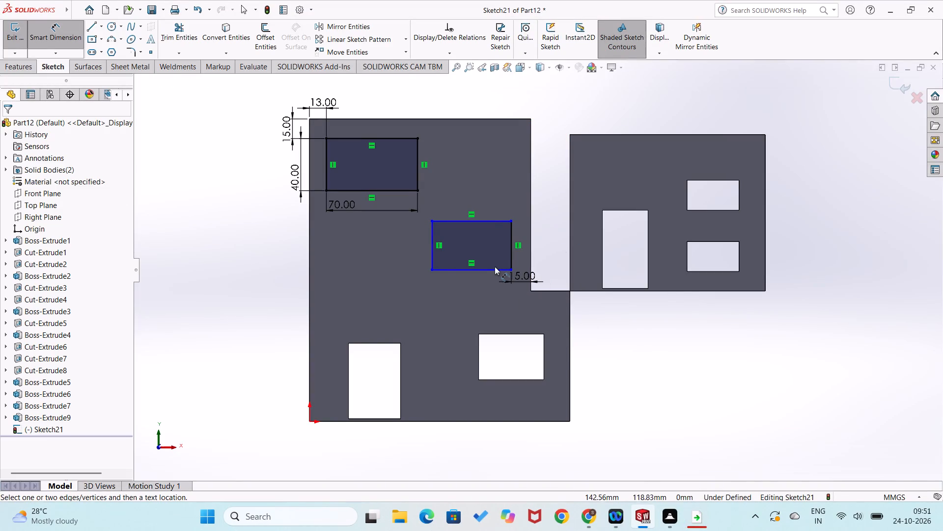
click(493, 269)
click(484, 287)
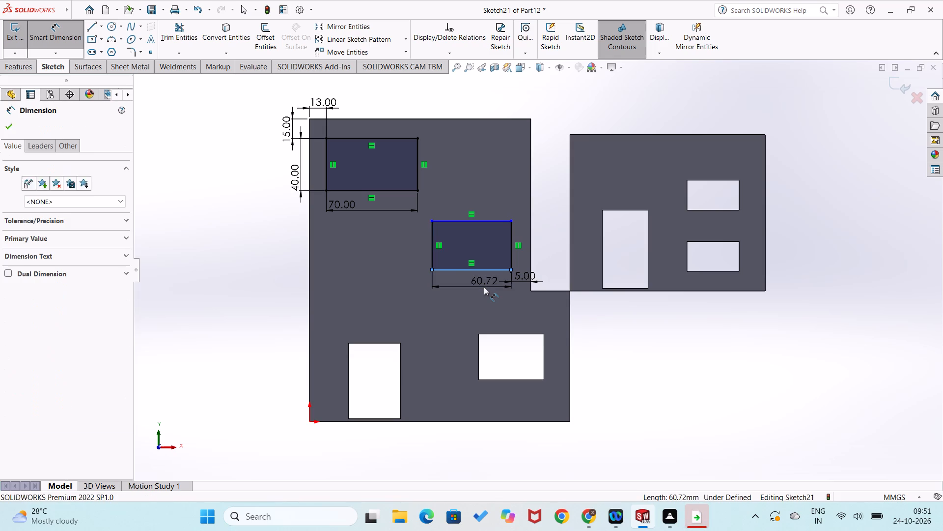
text(65)
key(Return)
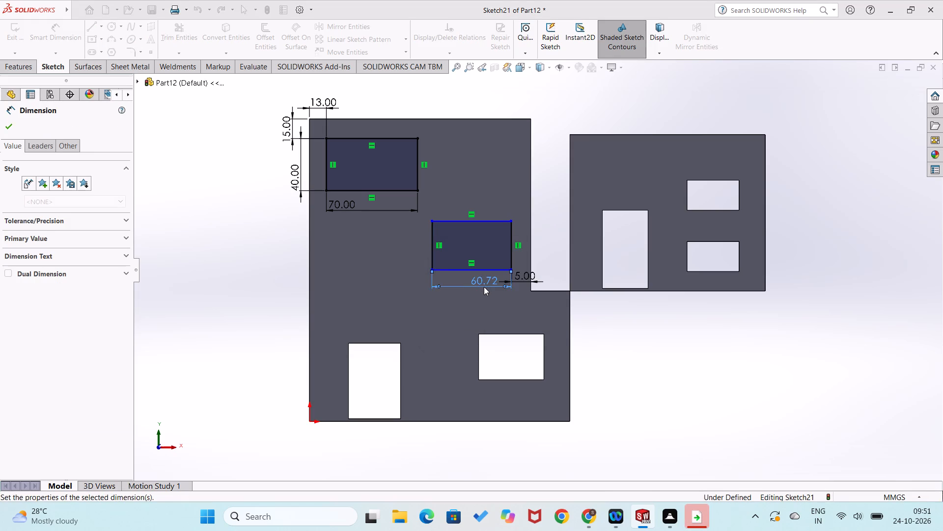
key(Return)
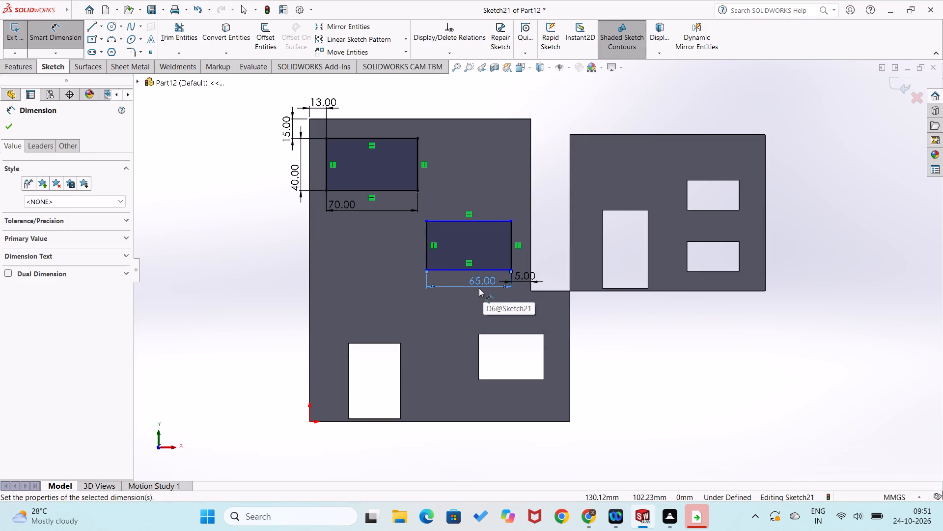
click(543, 222)
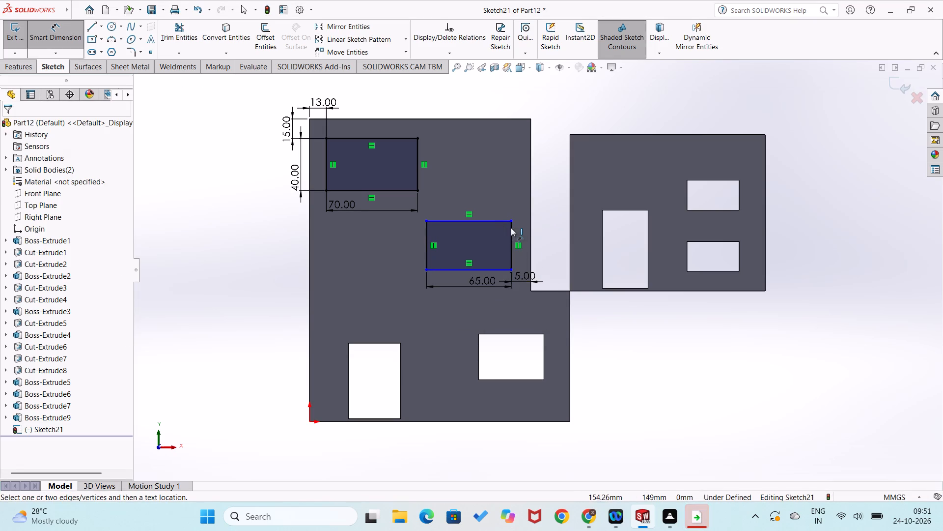
click(510, 230)
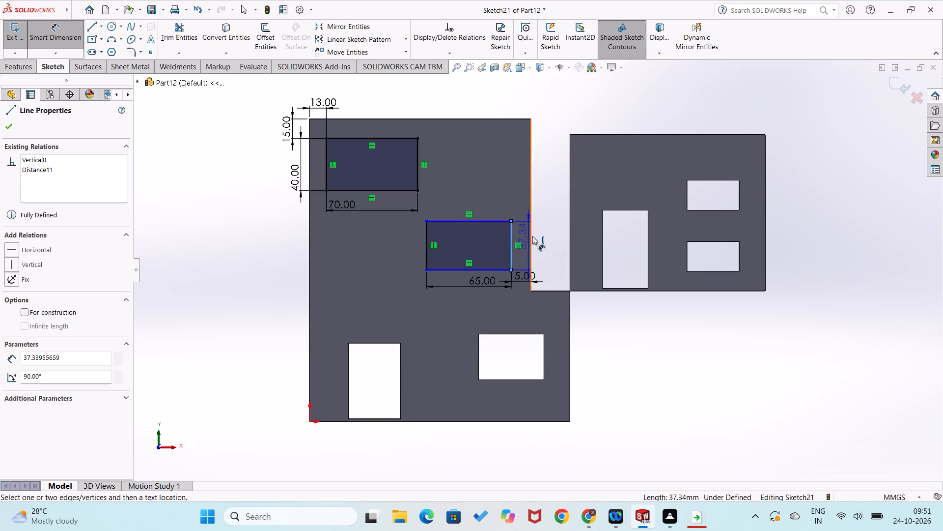
click(542, 236)
key(4)
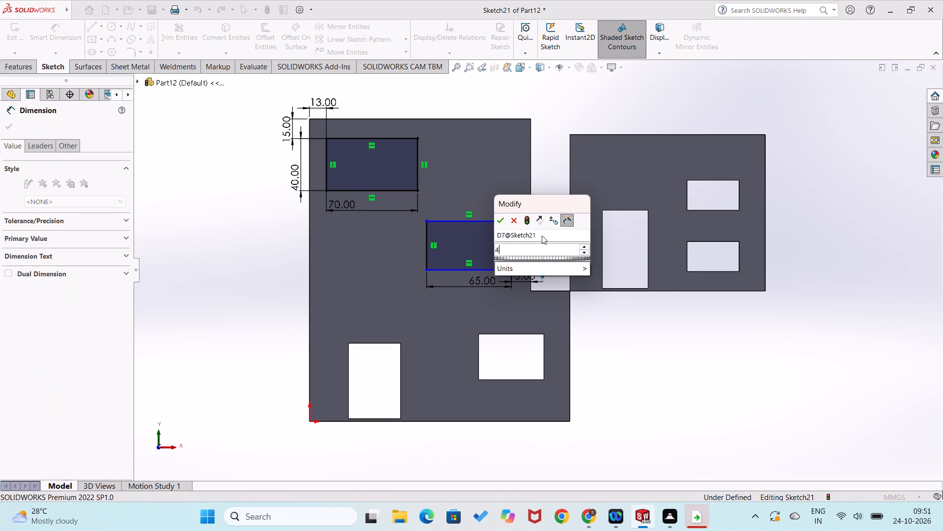
key(0)
key(Return)
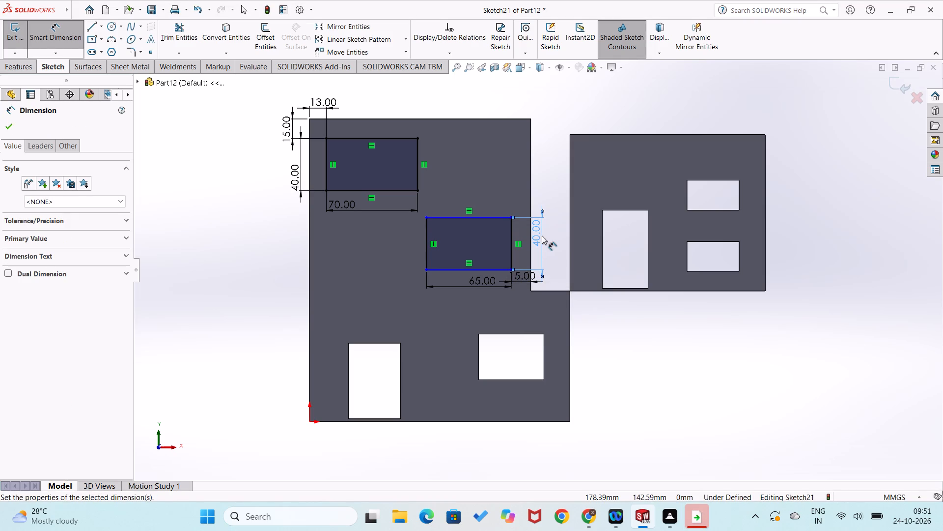
click(561, 285)
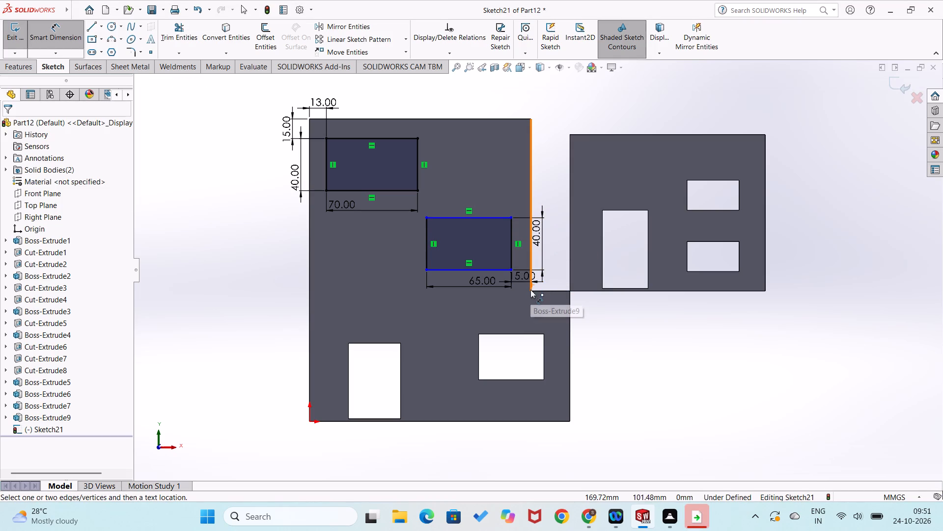
Dimension the lower rectangle's vertical distance from the upper storey's bottom corner facing the side block as 13 mm.
click(531, 293)
click(511, 270)
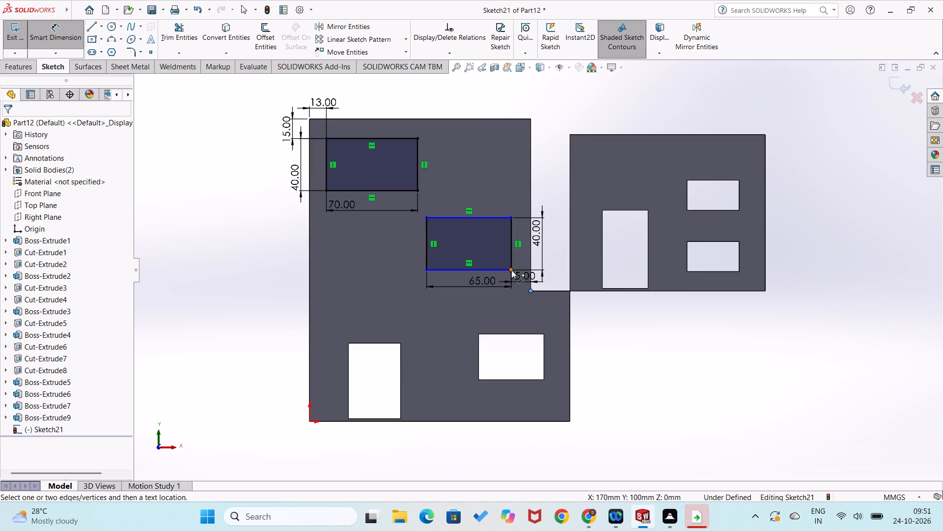
click(557, 275)
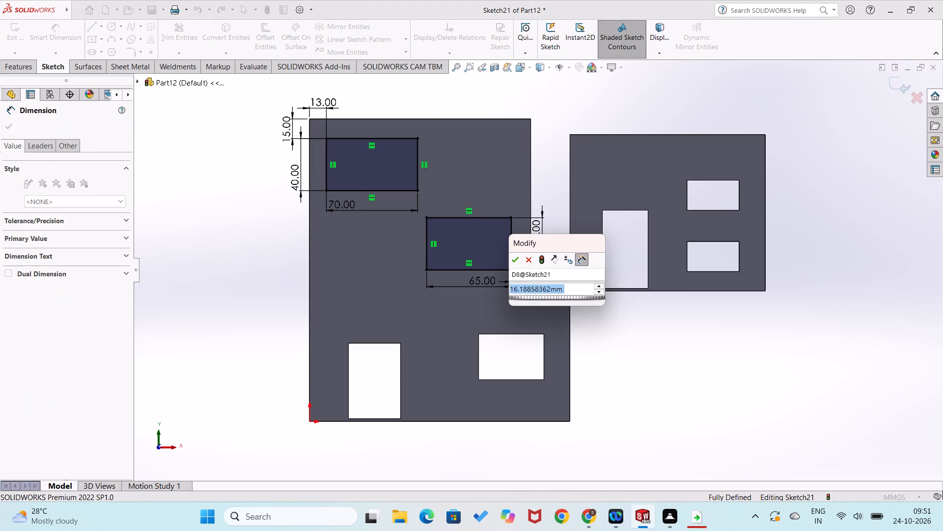
text(13)
key(Return)
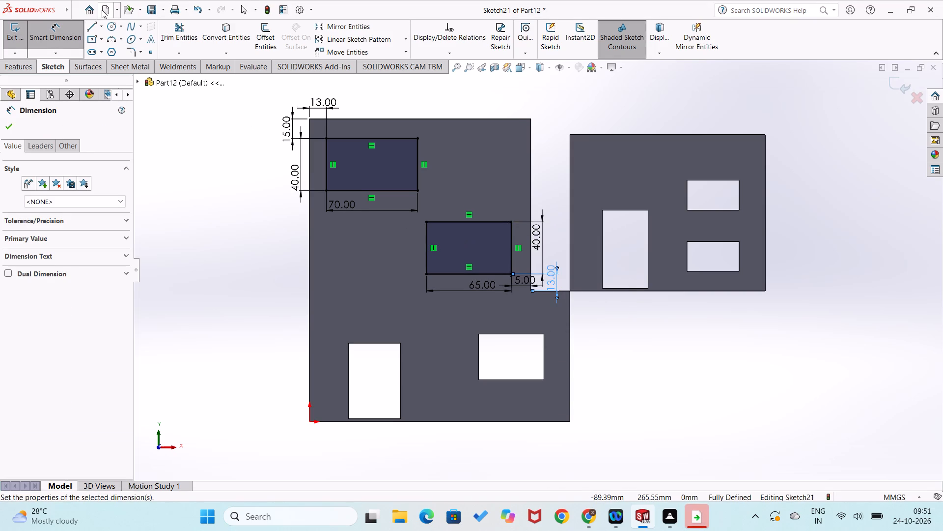
Cut-extrude both window rectangles 152 mm blind from the front face through the upper storey.
click(19, 64)
click(158, 32)
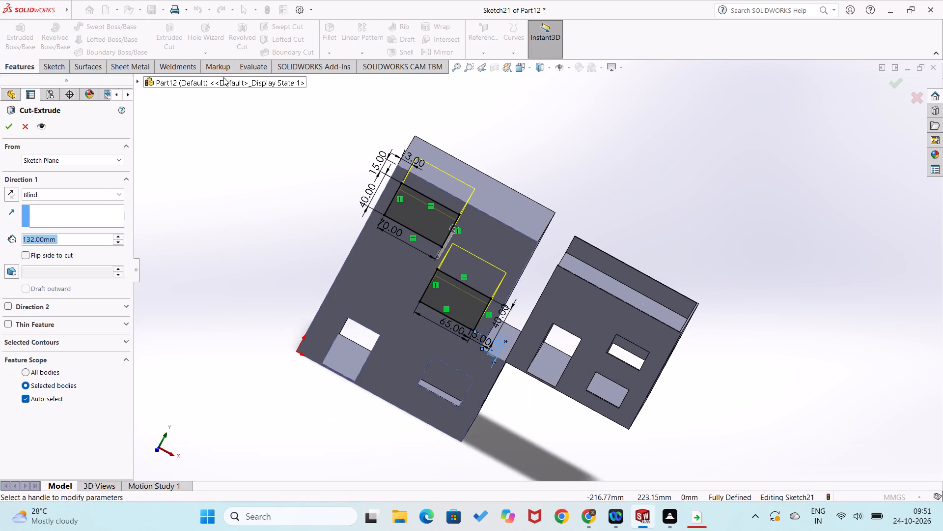
middle_drag(235, 92, 167, 197)
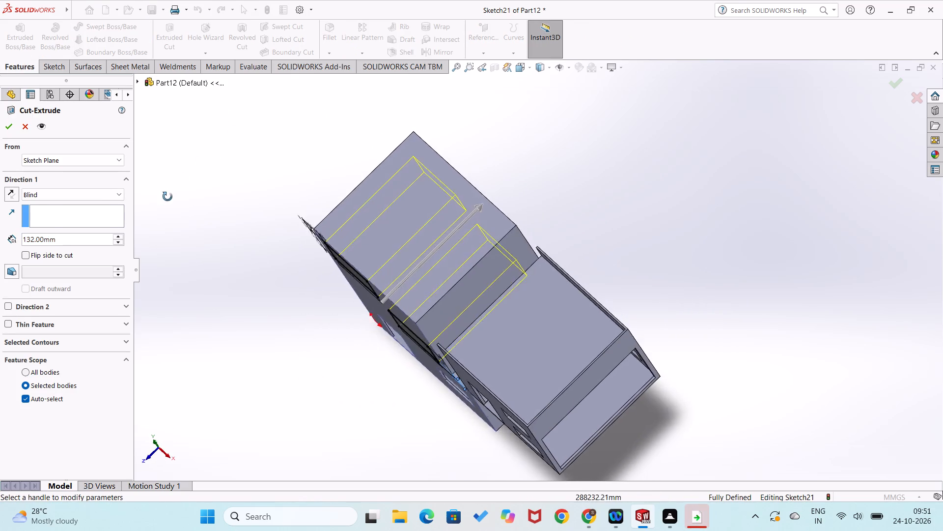
middle_drag(167, 197, 140, 221)
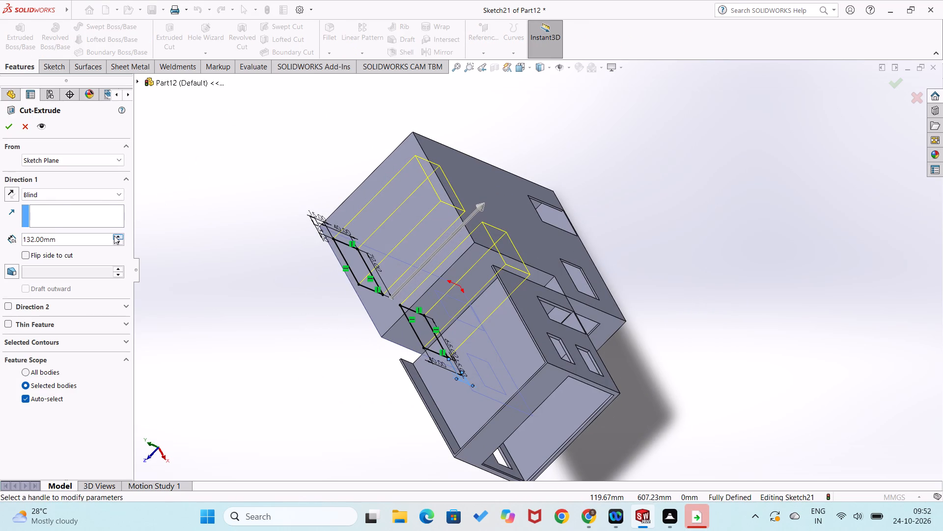
double_click(114, 236)
click(4, 125)
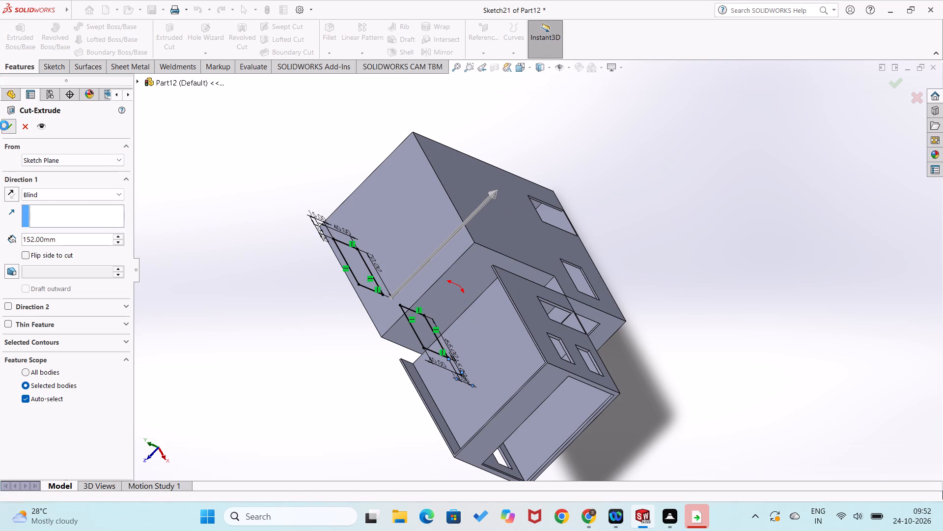
click(188, 184)
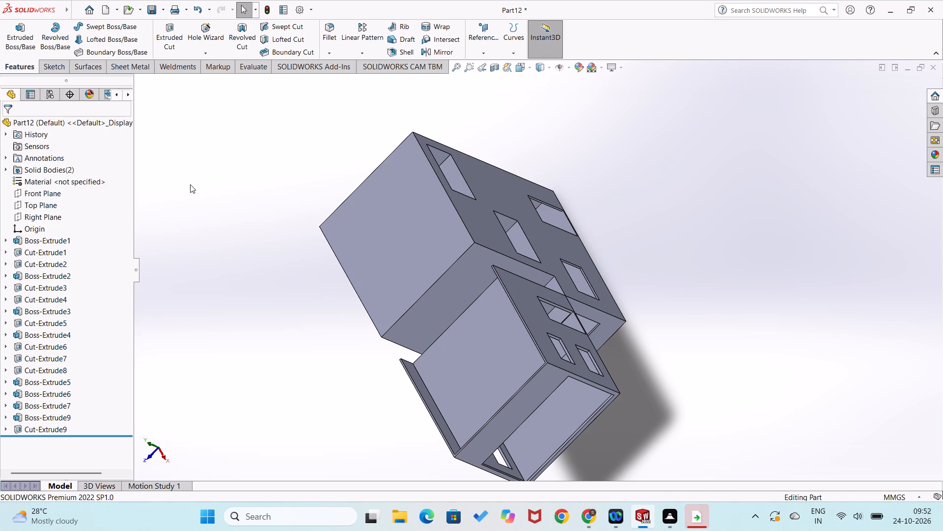
On the upper storey's wall facing the side block, sketch an upright rectangle about 39 mm by 84 mm, based on the large opening's lower edge.
middle_drag(194, 189, 227, 225)
scroll(196, 193, up, 1)
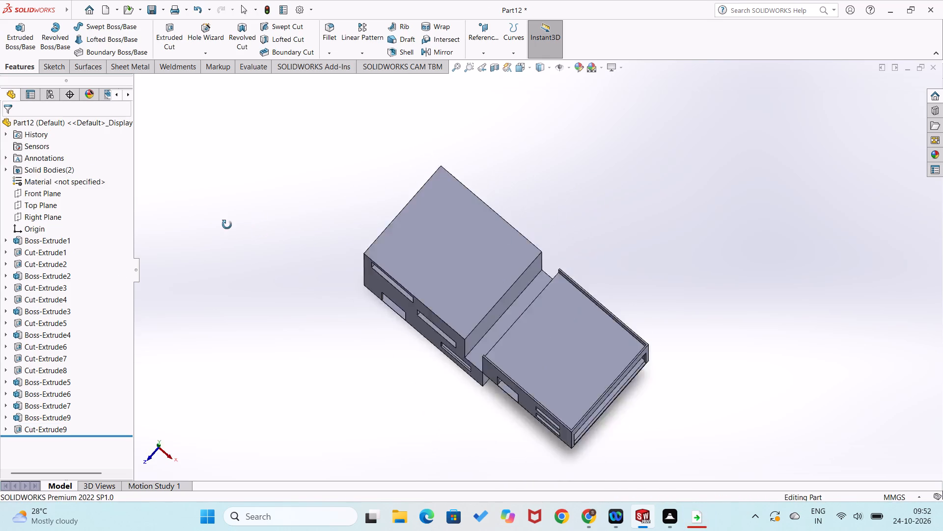
middle_drag(227, 225, 183, 137)
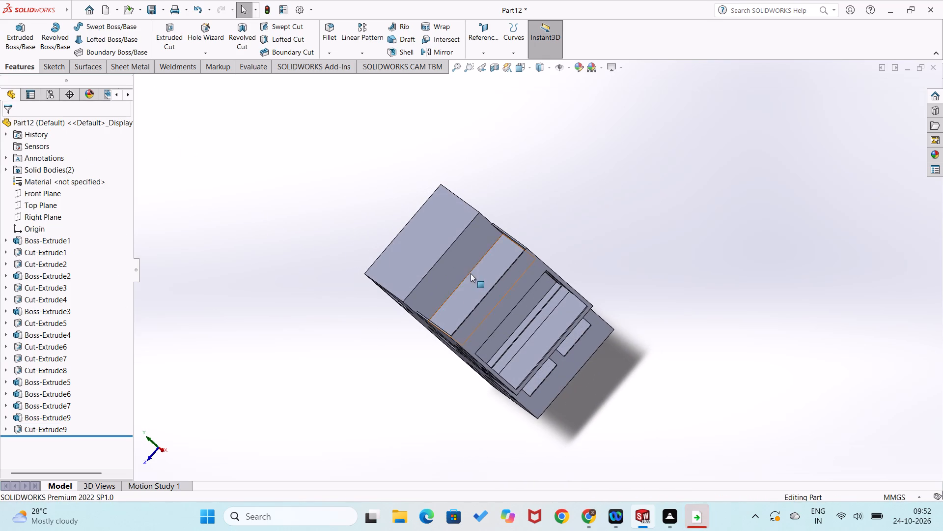
right_click(448, 263)
click(470, 248)
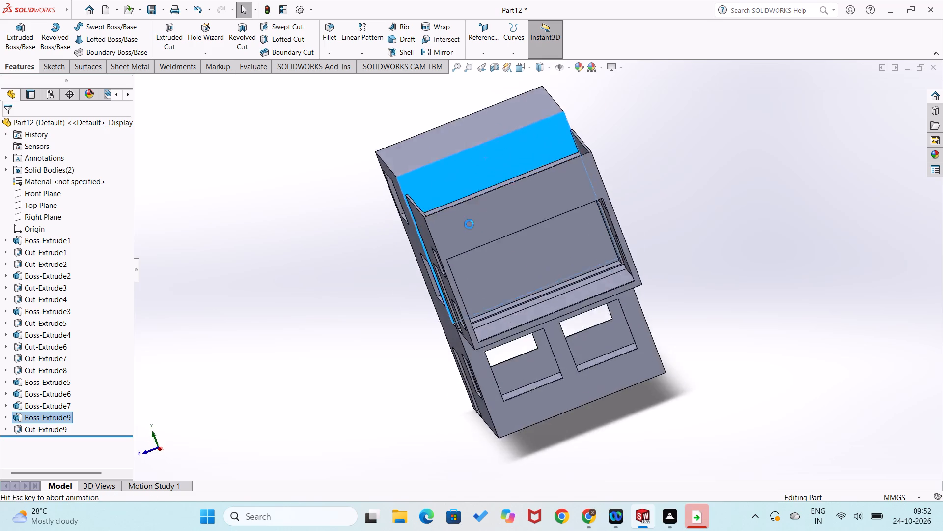
right_drag(364, 202, 344, 282)
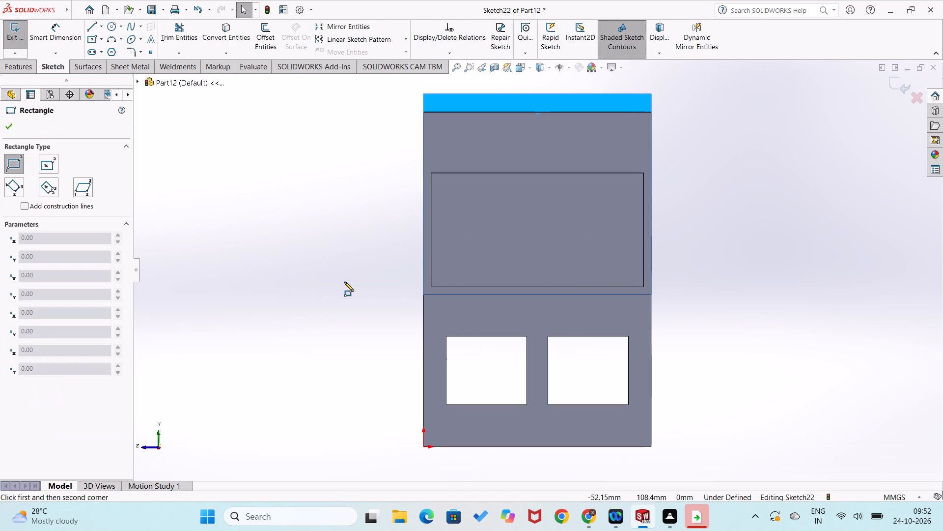
click(447, 285)
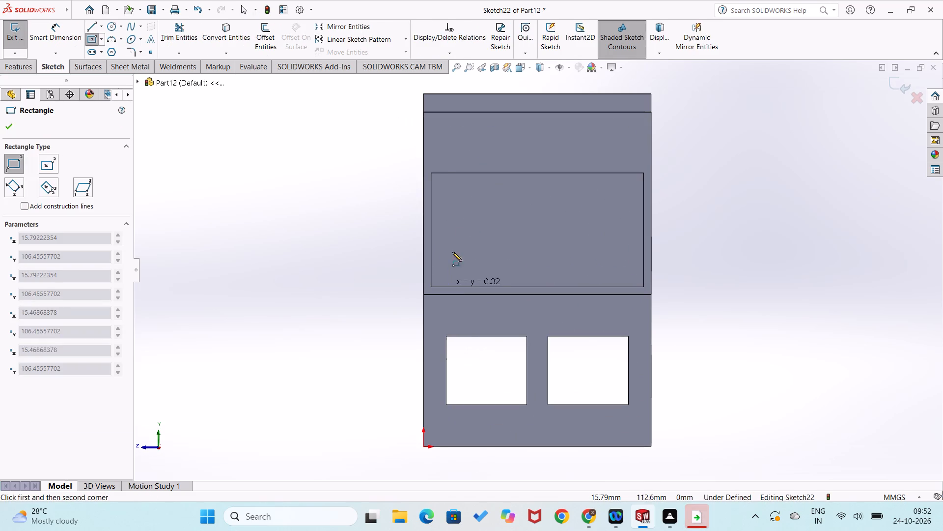
right_drag(504, 160, 356, 256)
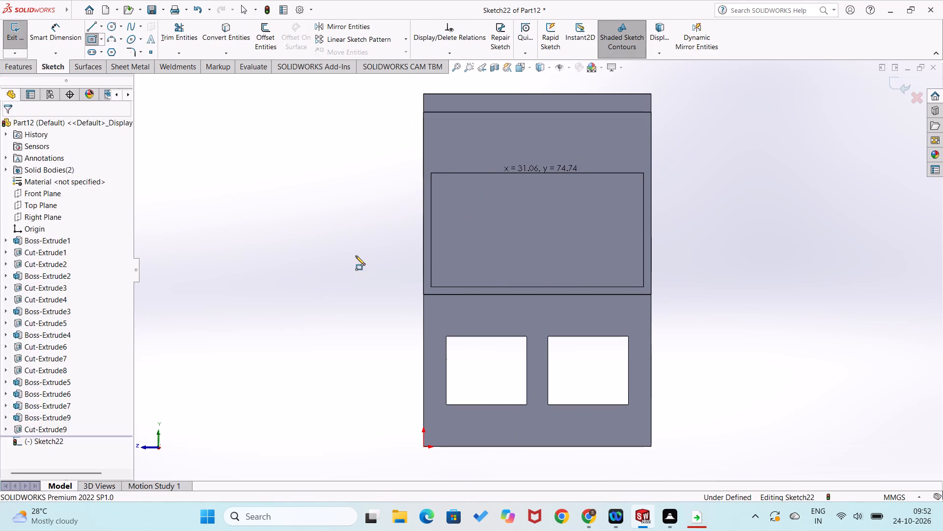
right_drag(372, 243, 357, 314)
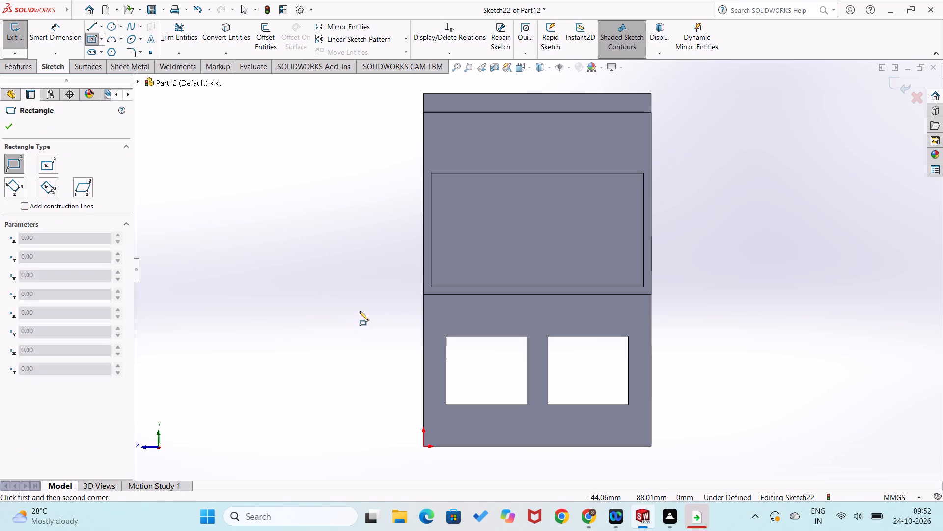
click(471, 285)
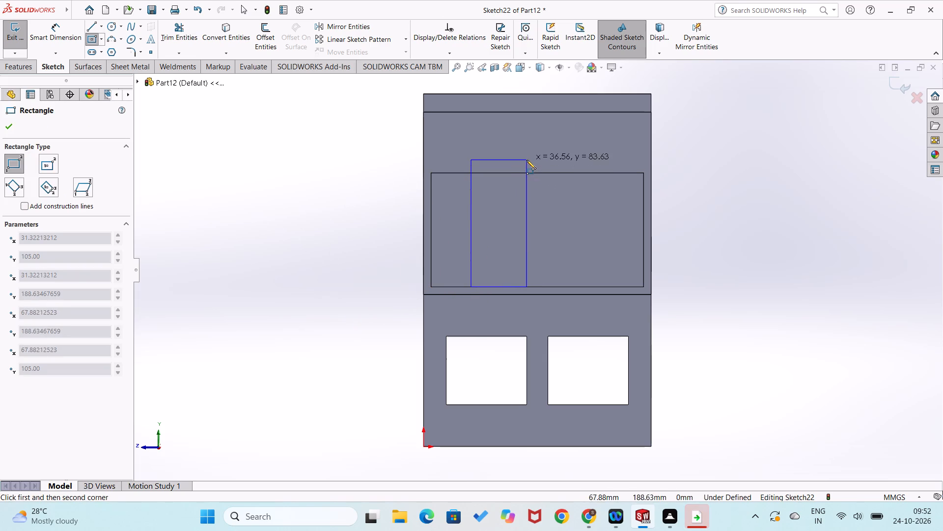
click(531, 159)
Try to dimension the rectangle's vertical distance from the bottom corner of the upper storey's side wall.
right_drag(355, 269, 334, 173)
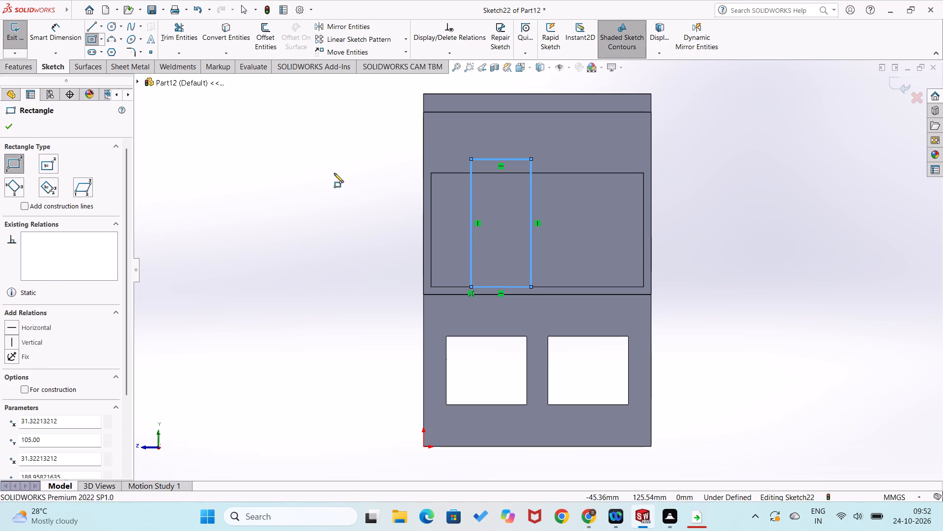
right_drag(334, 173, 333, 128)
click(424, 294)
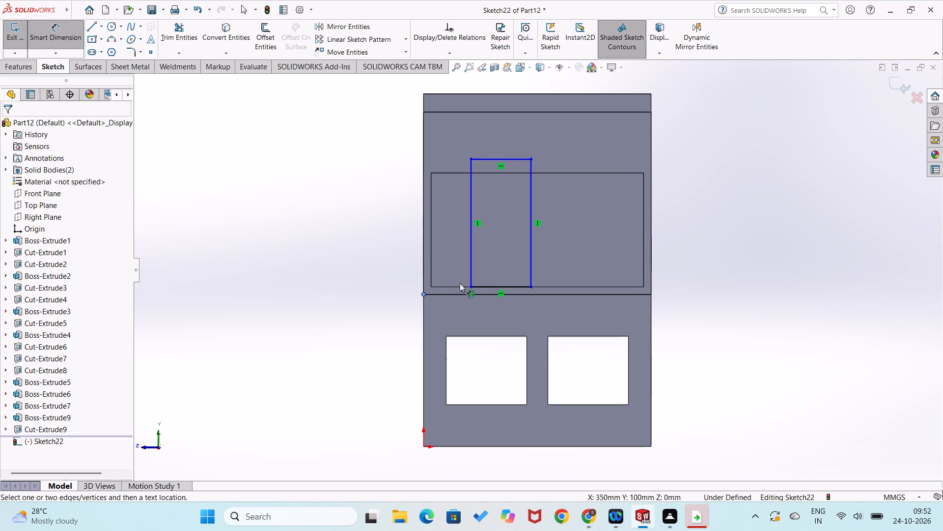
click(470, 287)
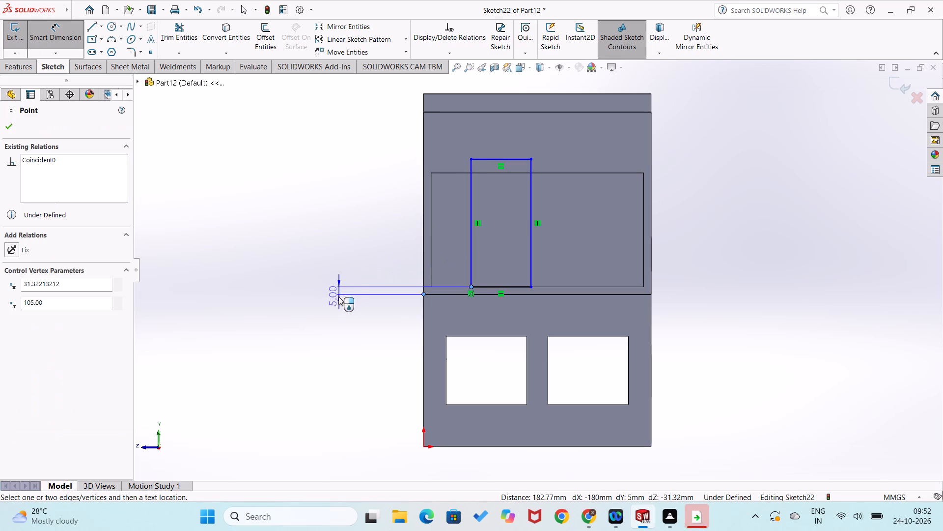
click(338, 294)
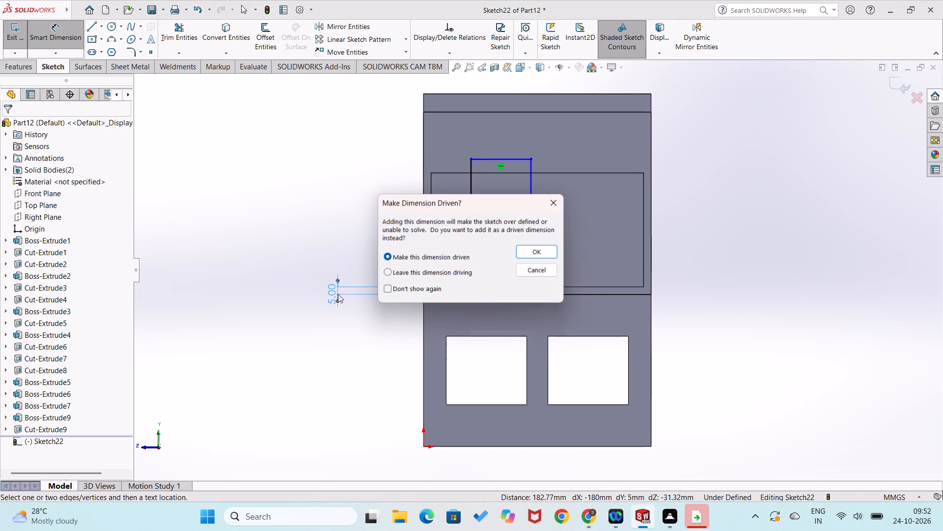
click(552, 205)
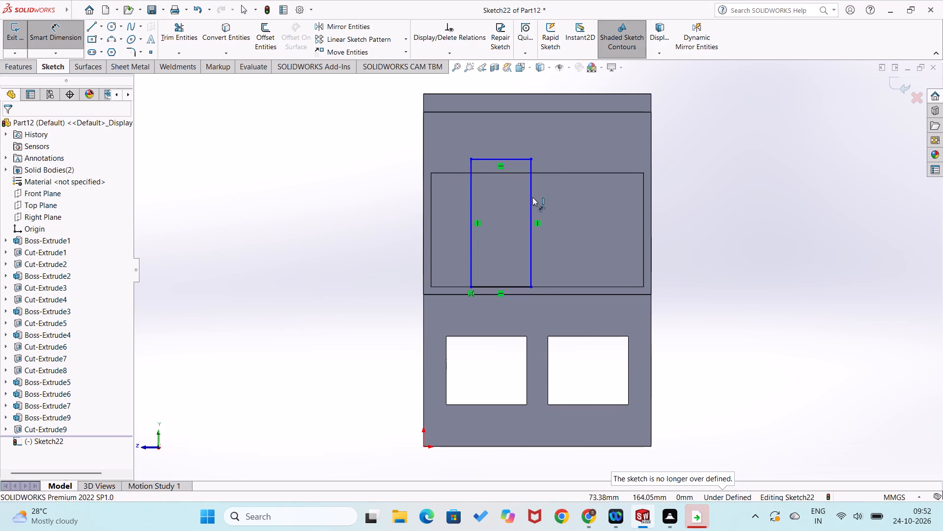
Dimension the upright rectangle on the upper storey's side wall as 80 mm high and 40 mm wide.
click(471, 233)
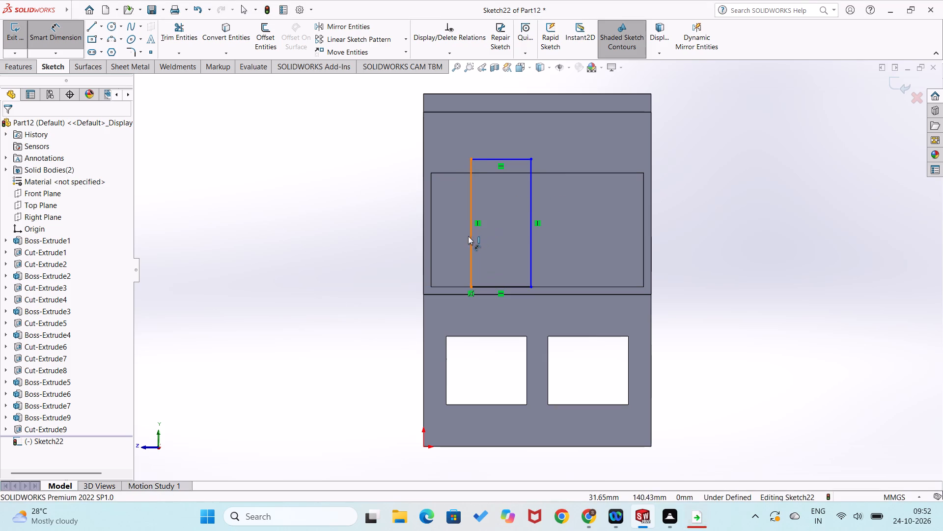
click(457, 240)
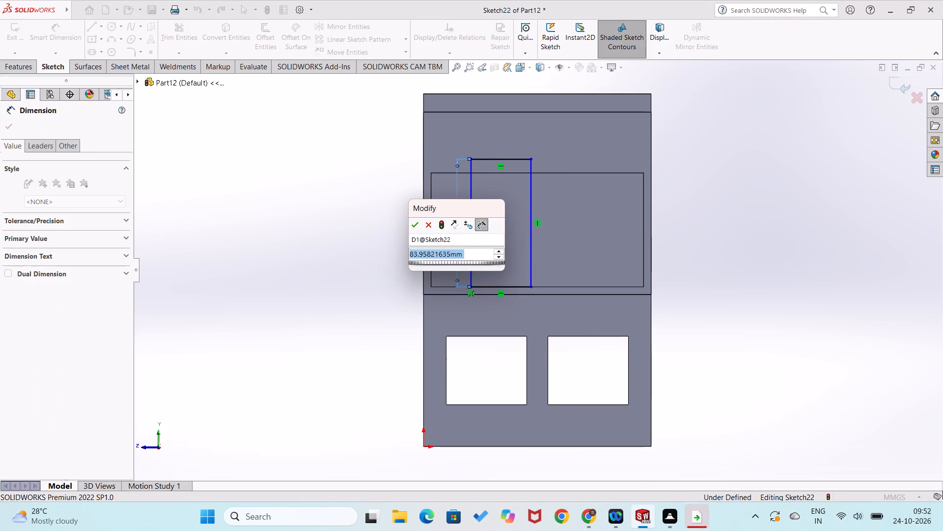
text(80)
key(Return)
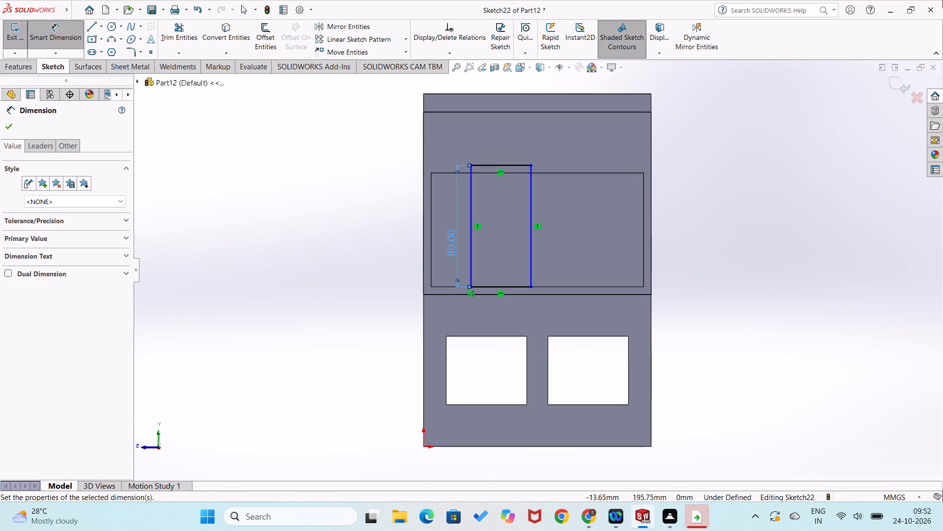
click(515, 164)
click(513, 152)
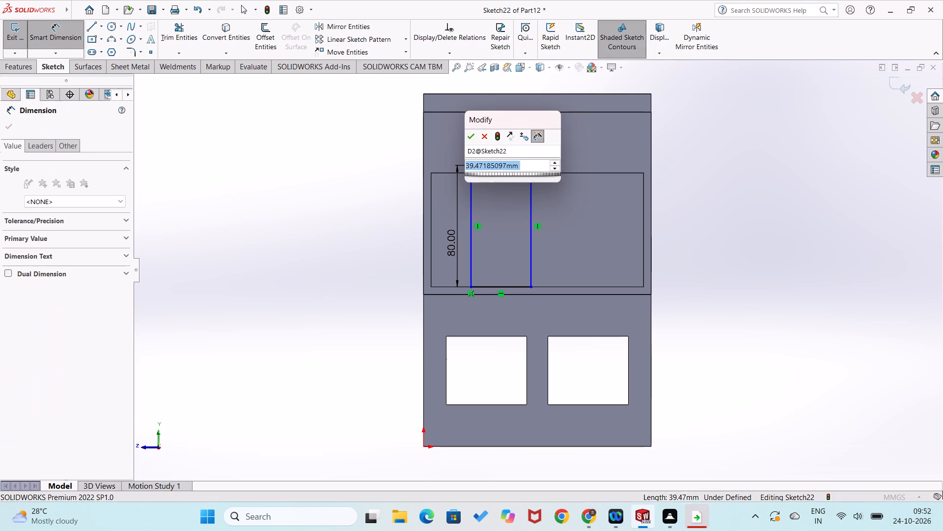
text(40)
key(Return)
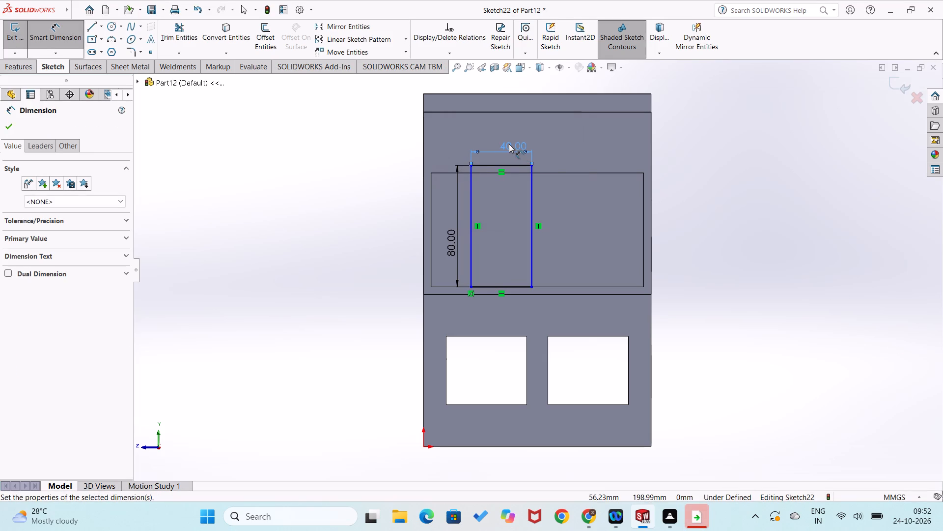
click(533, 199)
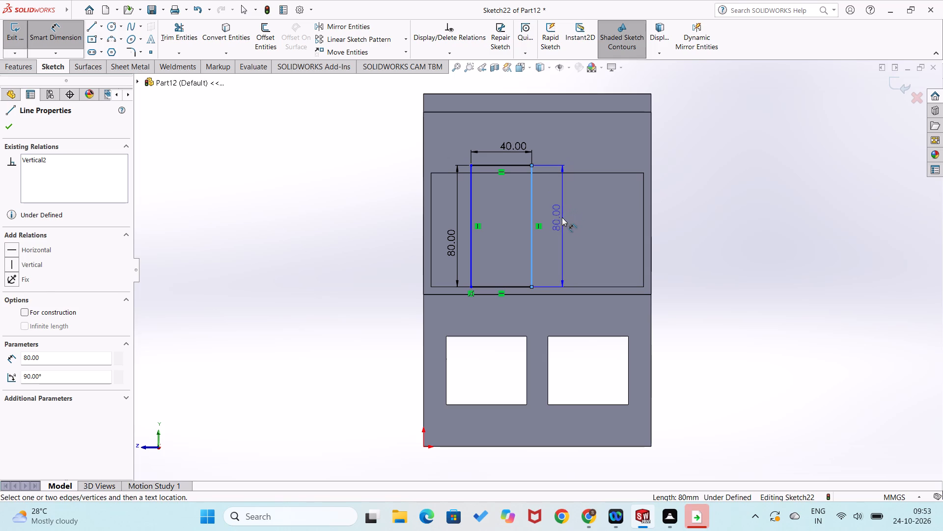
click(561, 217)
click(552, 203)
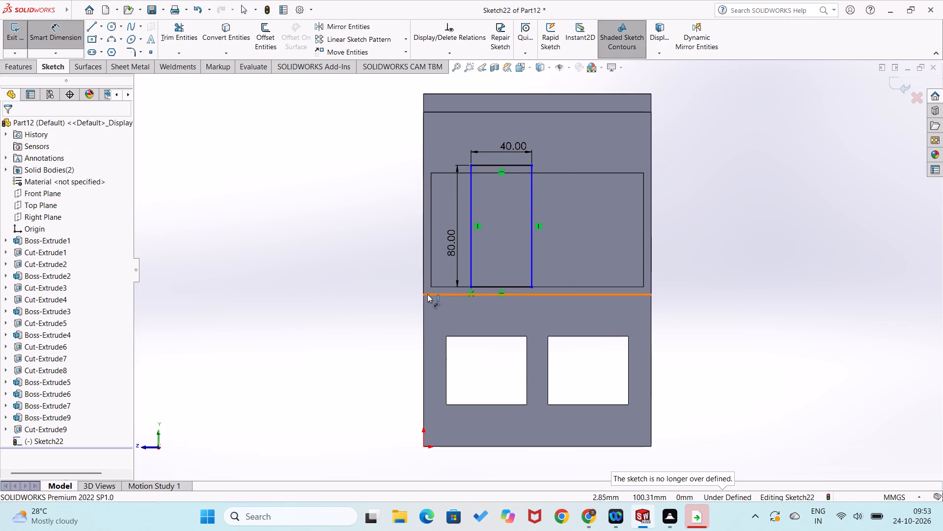
Dimension the upright rectangle's lower front corner 30 mm horizontally from the bottom front corner of the upper storey's side wall.
click(424, 295)
click(471, 287)
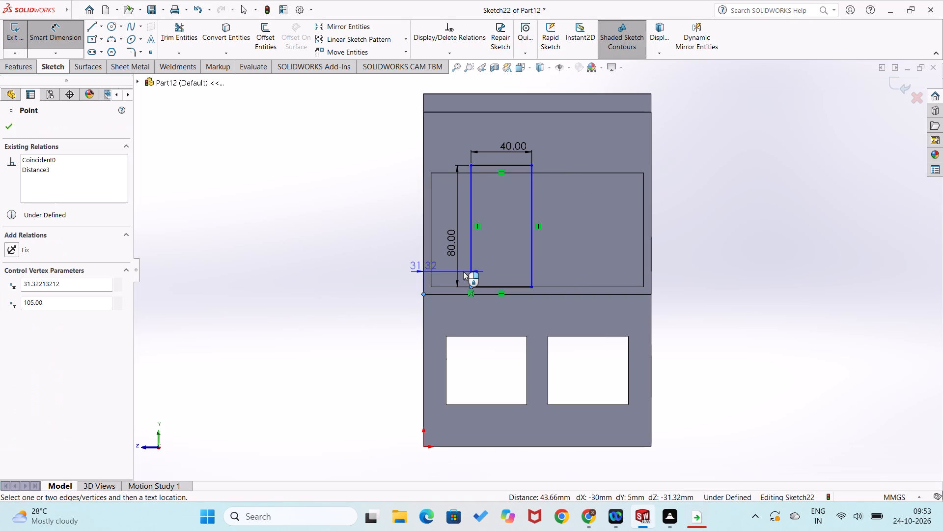
click(463, 271)
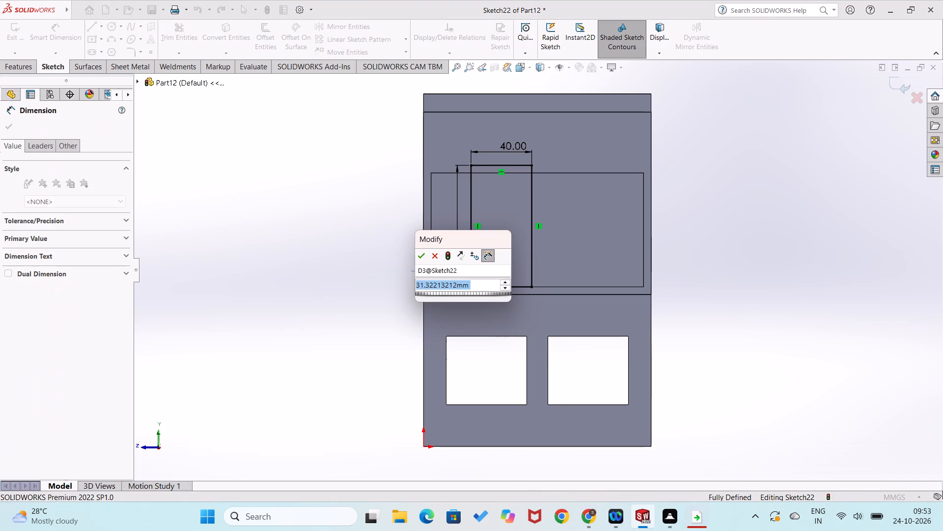
text(30)
key(Return)
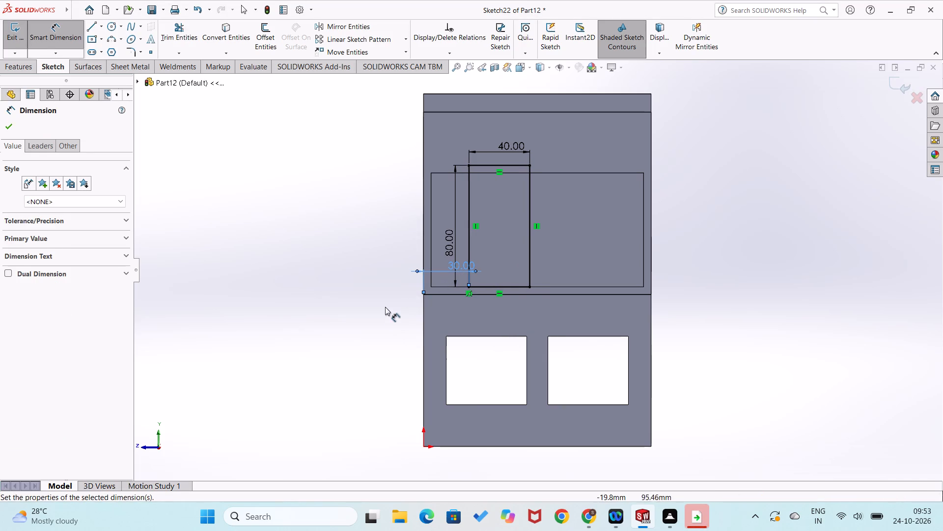
click(379, 311)
Cut-extrude the 40 by 80 mm rectangle 206 mm blind through the upper storey from the wall facing the side block.
click(25, 68)
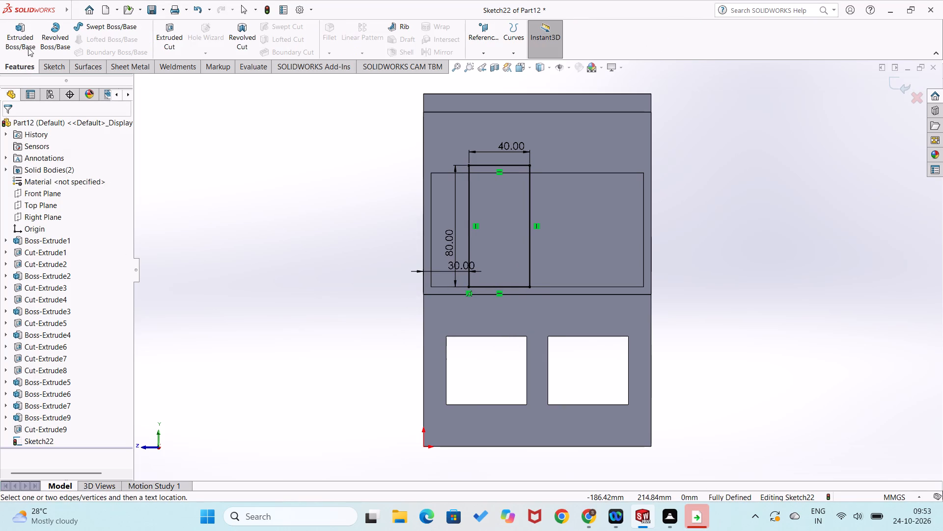
click(168, 51)
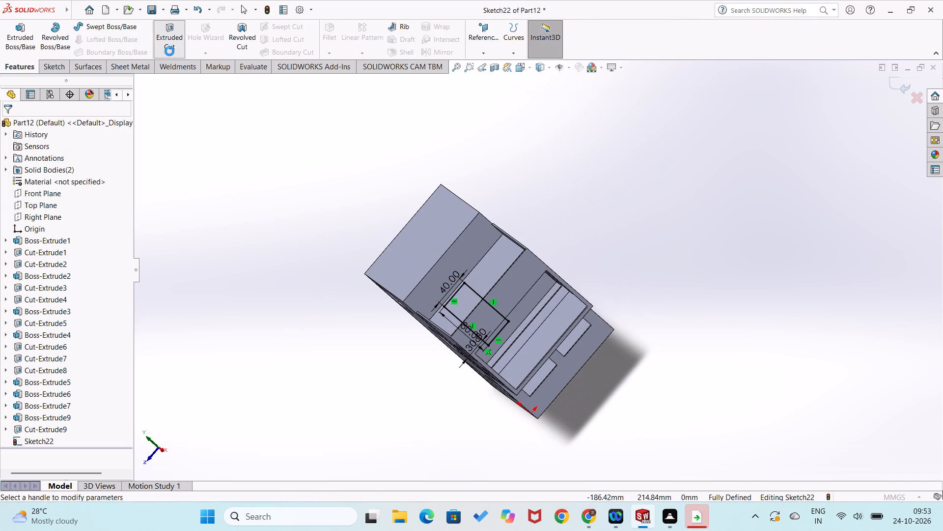
middle_drag(332, 305, 382, 310)
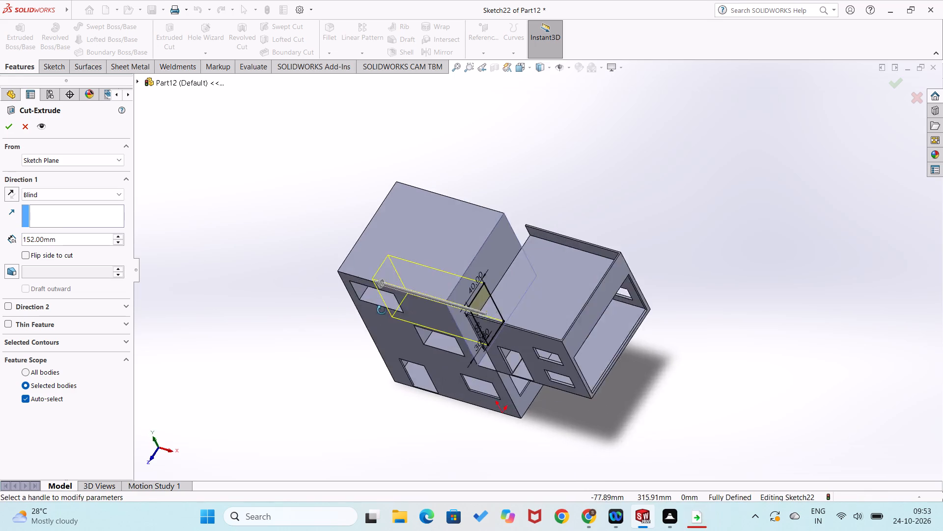
middle_drag(382, 310, 413, 329)
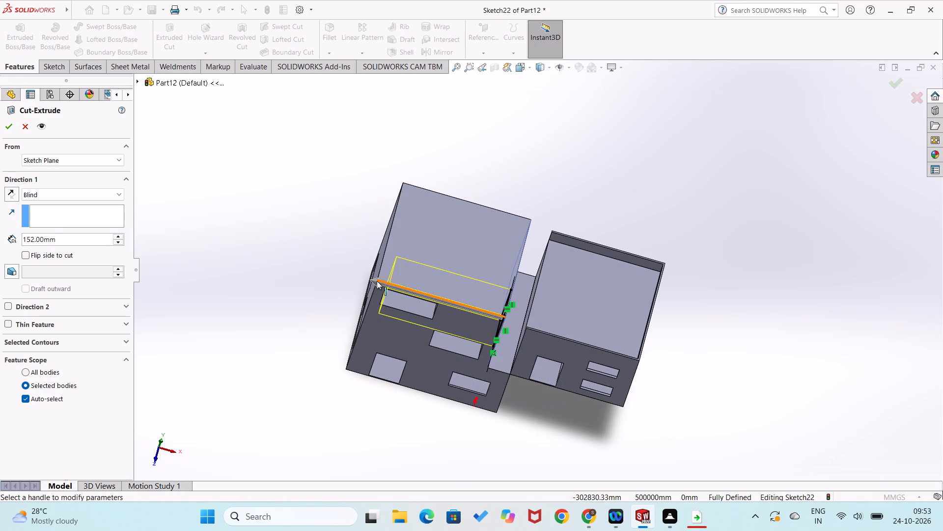
drag(377, 281, 347, 271)
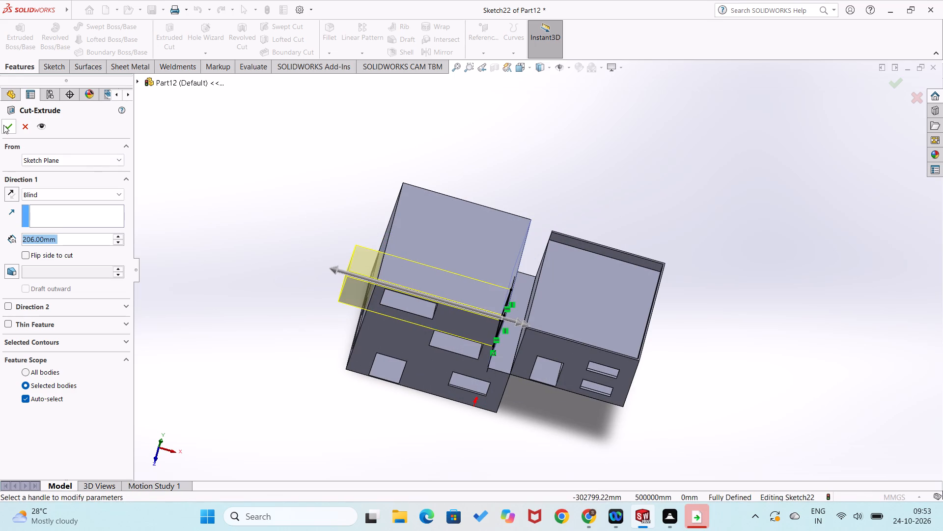
click(4, 125)
click(286, 342)
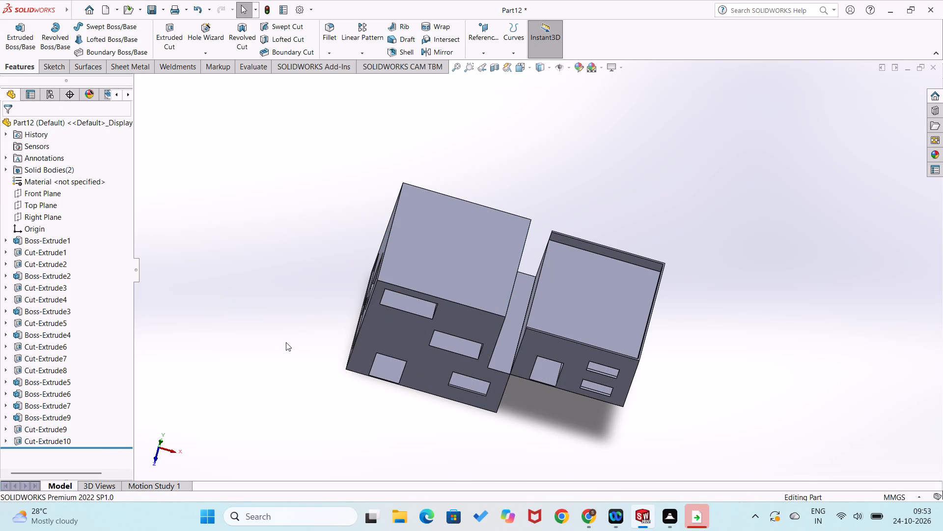
Examine the whole building from the isometric view and from several other sides, including its front openings and underside.
key(ctrl+7)
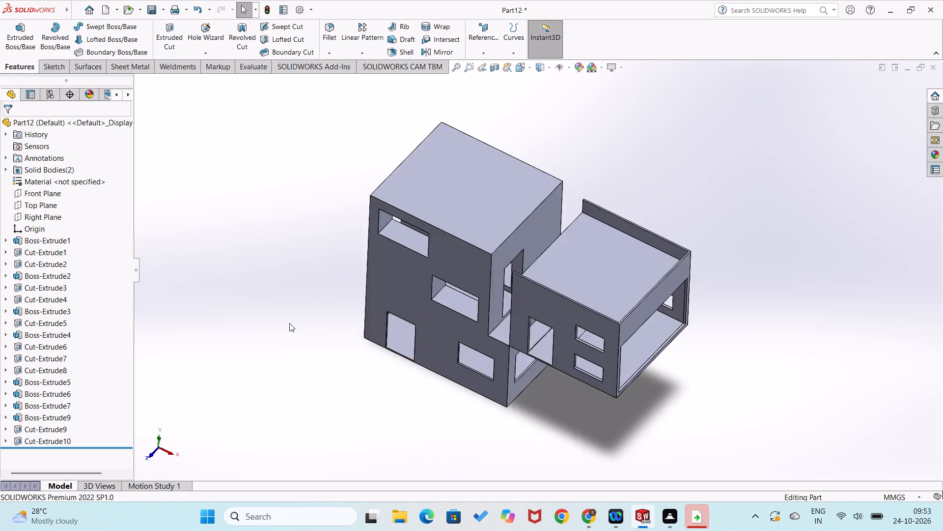
click(312, 415)
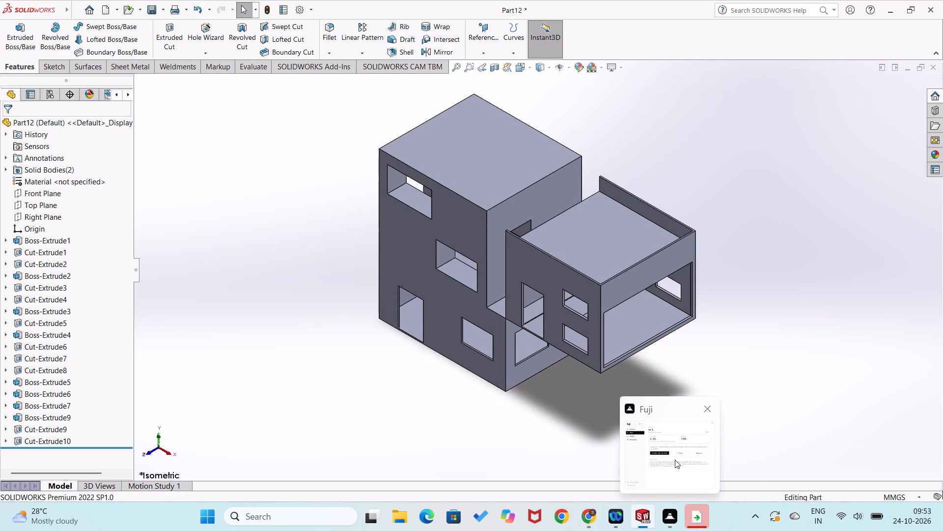
click(393, 396)
middle_drag(413, 374, 307, 346)
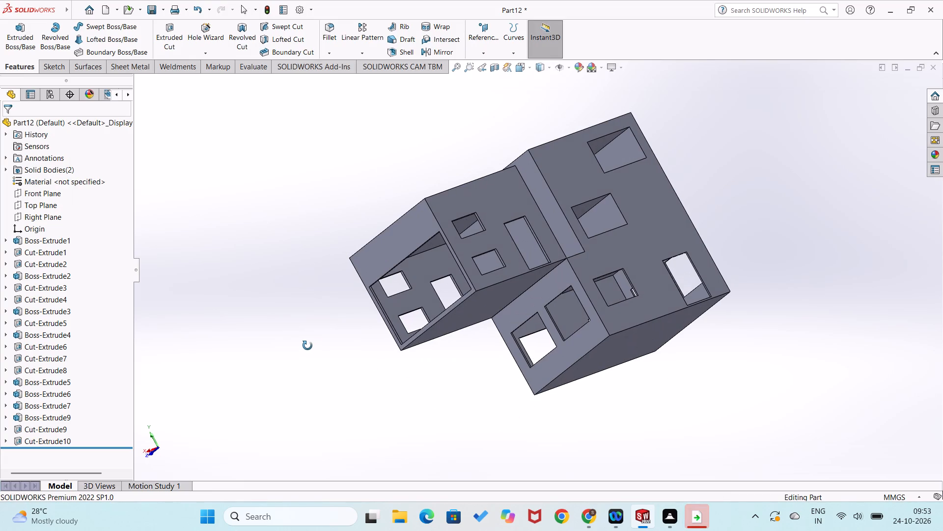
middle_drag(307, 346, 306, 344)
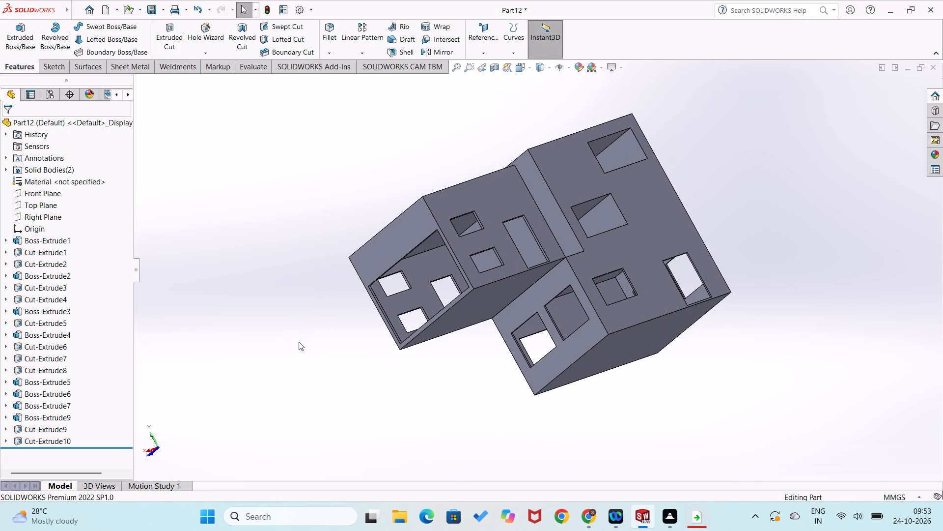
scroll(316, 308, up, 1)
middle_drag(317, 311, 326, 318)
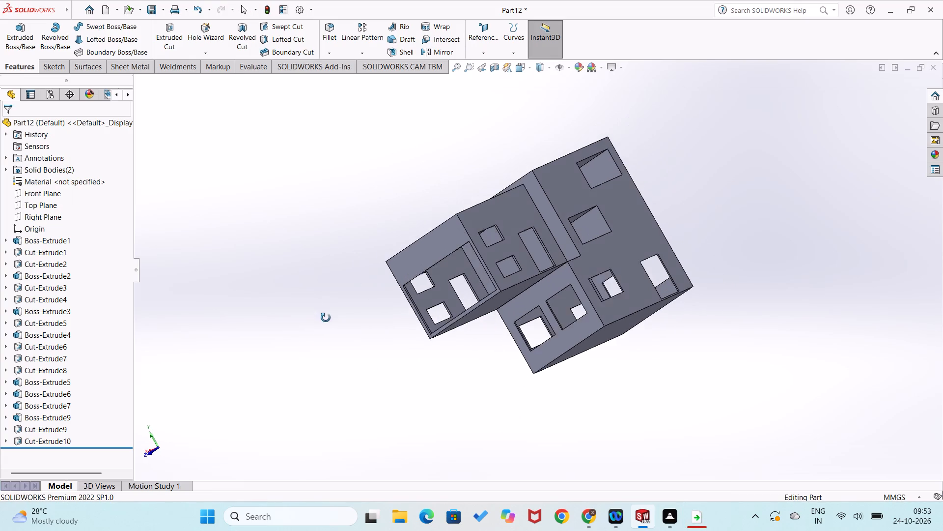
middle_drag(326, 318, 407, 354)
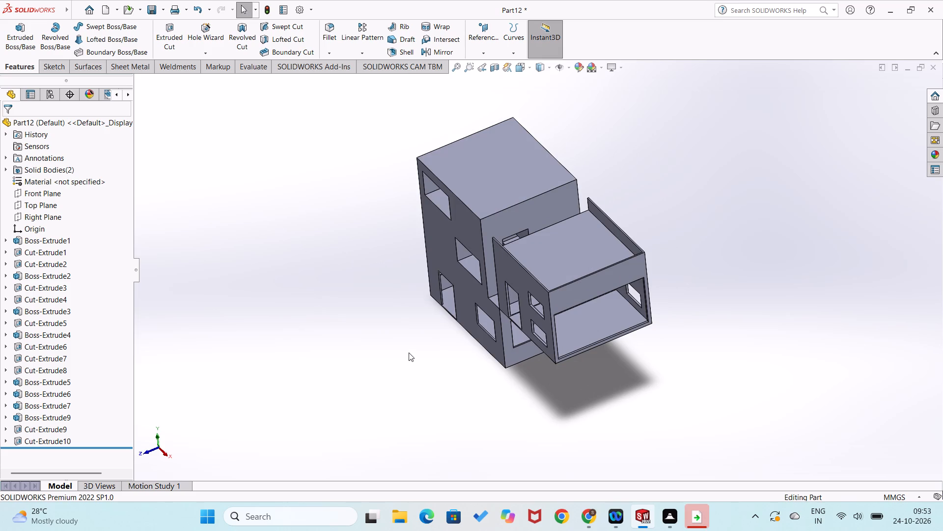
Save the part under the file name twooo222 in the wheel folder on the desktop.
key(ctrl+s)
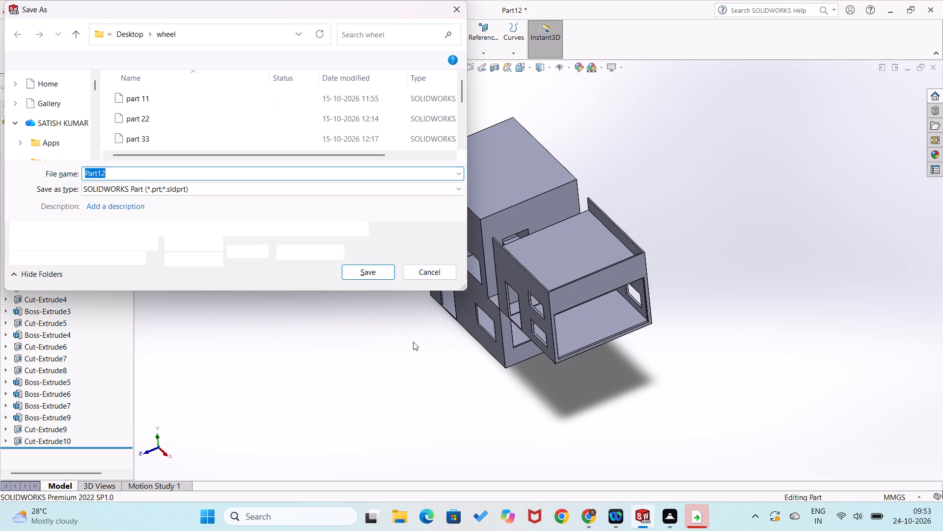
key(t)
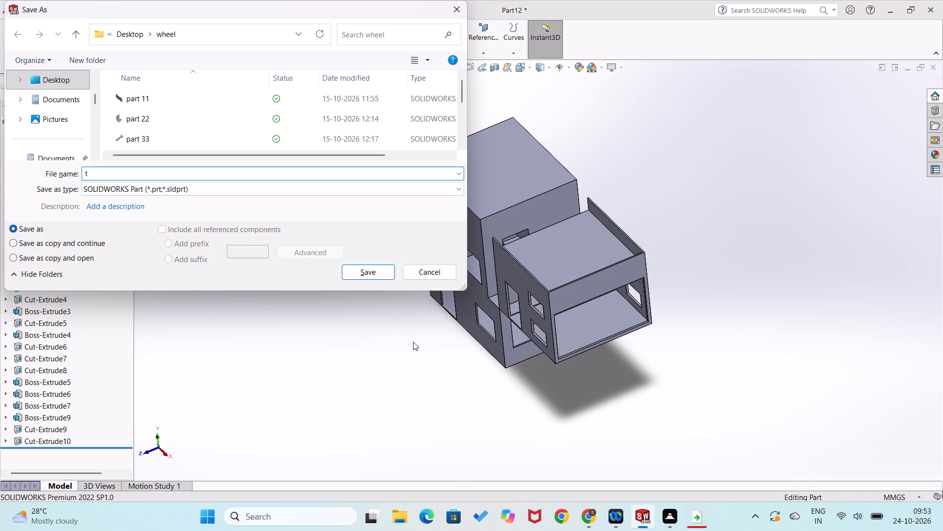
key(w)
key(BackSpace)
key(BackSpace)
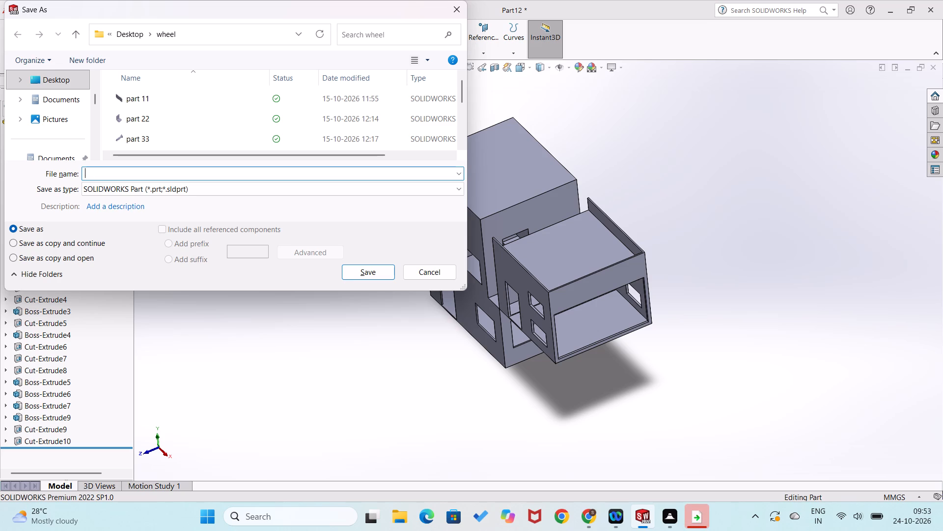
text(bulidi)
text(ng)
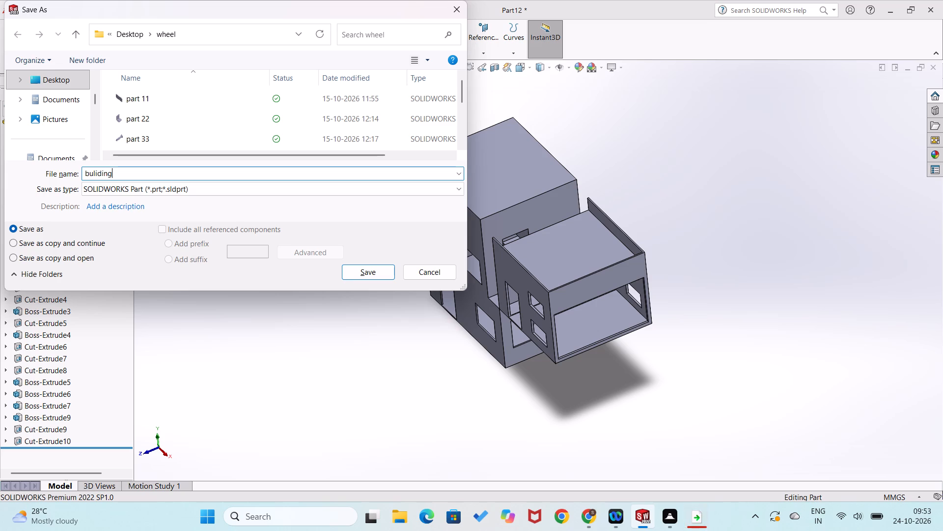
key(BackSpace)
key(BackSpace)
key(BackSpace)
key(BackSpace)
key(BackSpace)
key(BackSpace)
key(BackSpace)
key(BackSpace)
key(BackSpace)
key(BackSpace)
key(BackSpace)
key(BackSpace)
key(BackSpace)
key(BackSpace)
key(BackSpace)
key(BackSpace)
key(BackSpace)
key(BackSpace)
text(tw)
text(ooo)
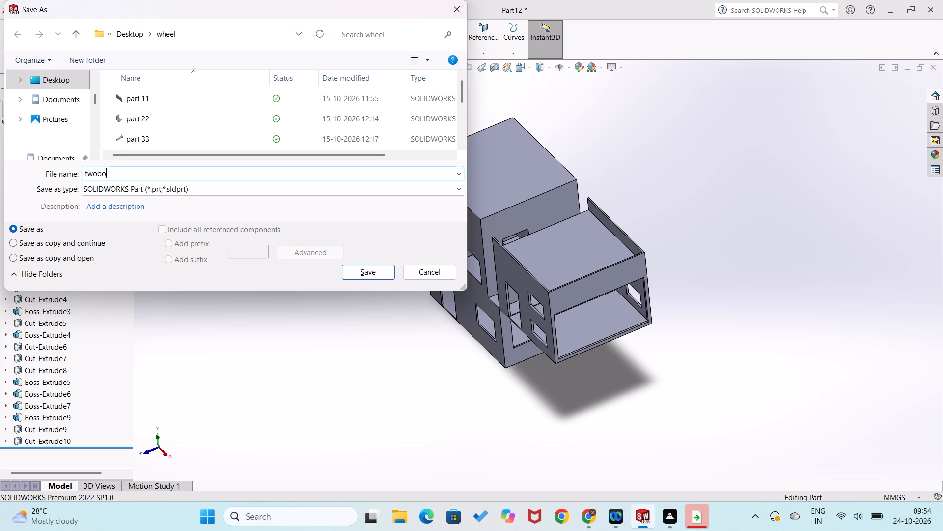
text(222)
click(358, 266)
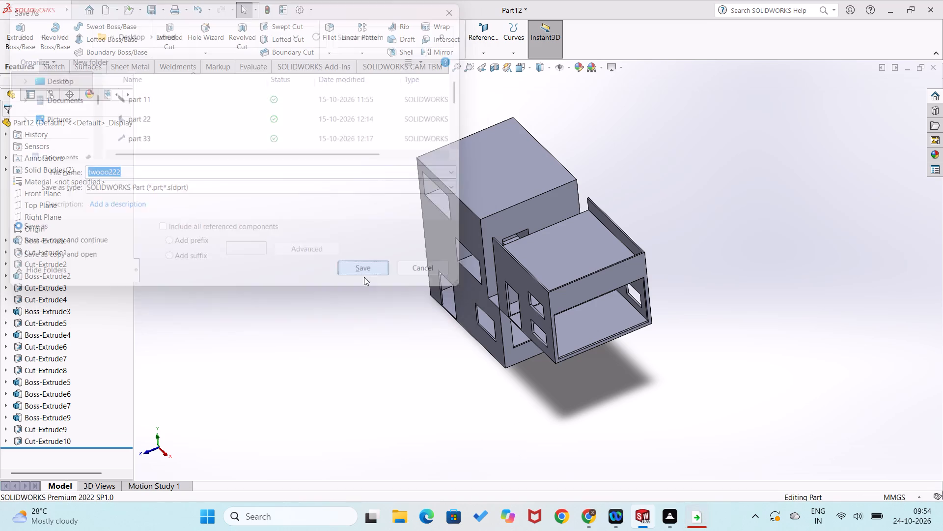